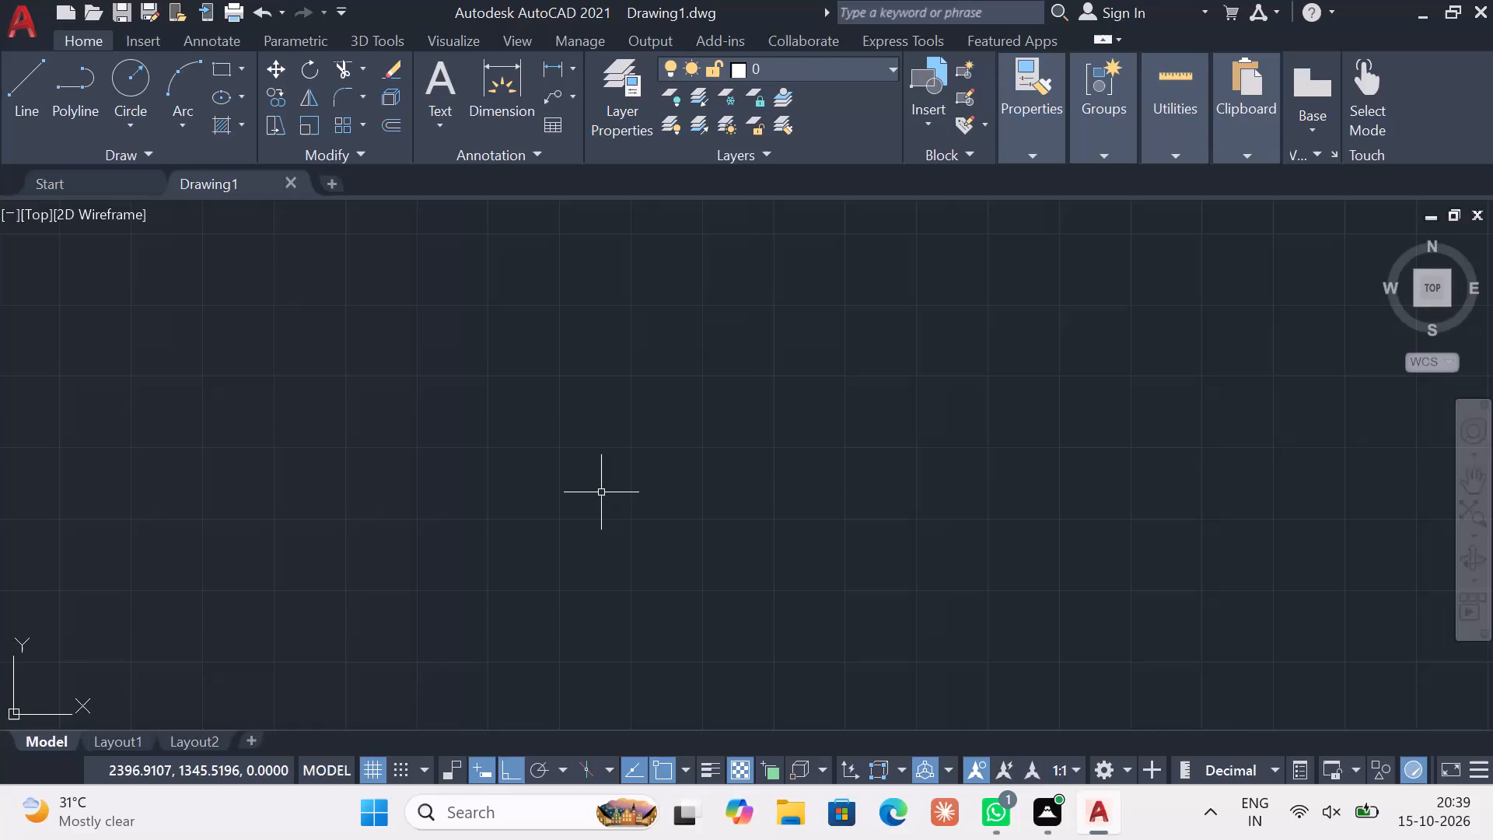
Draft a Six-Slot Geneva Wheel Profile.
Set the drawing units' length precision to one decimal place (0.0).
type("units")
key("Return")
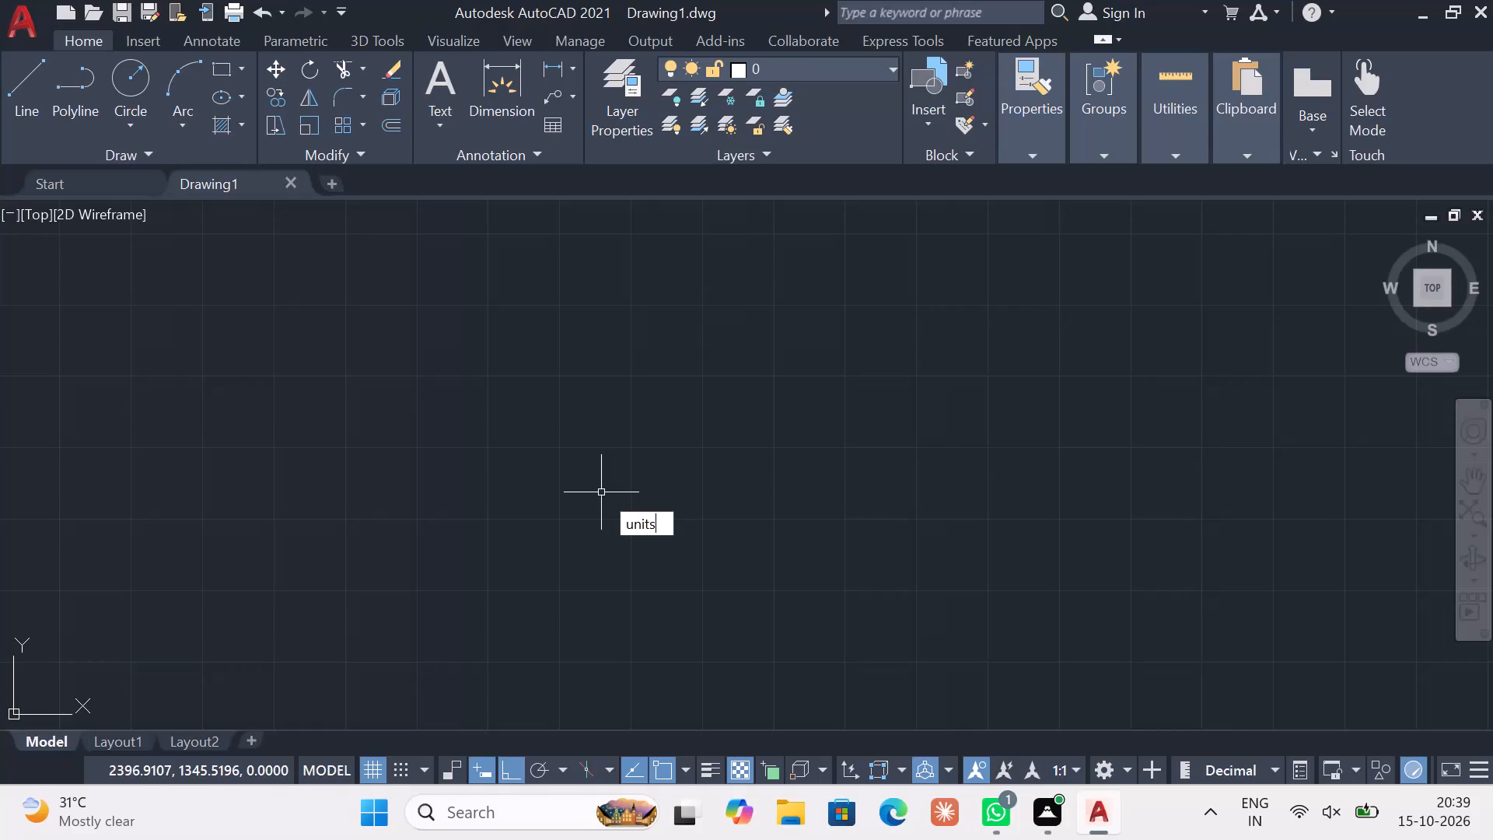
left_click(681, 274)
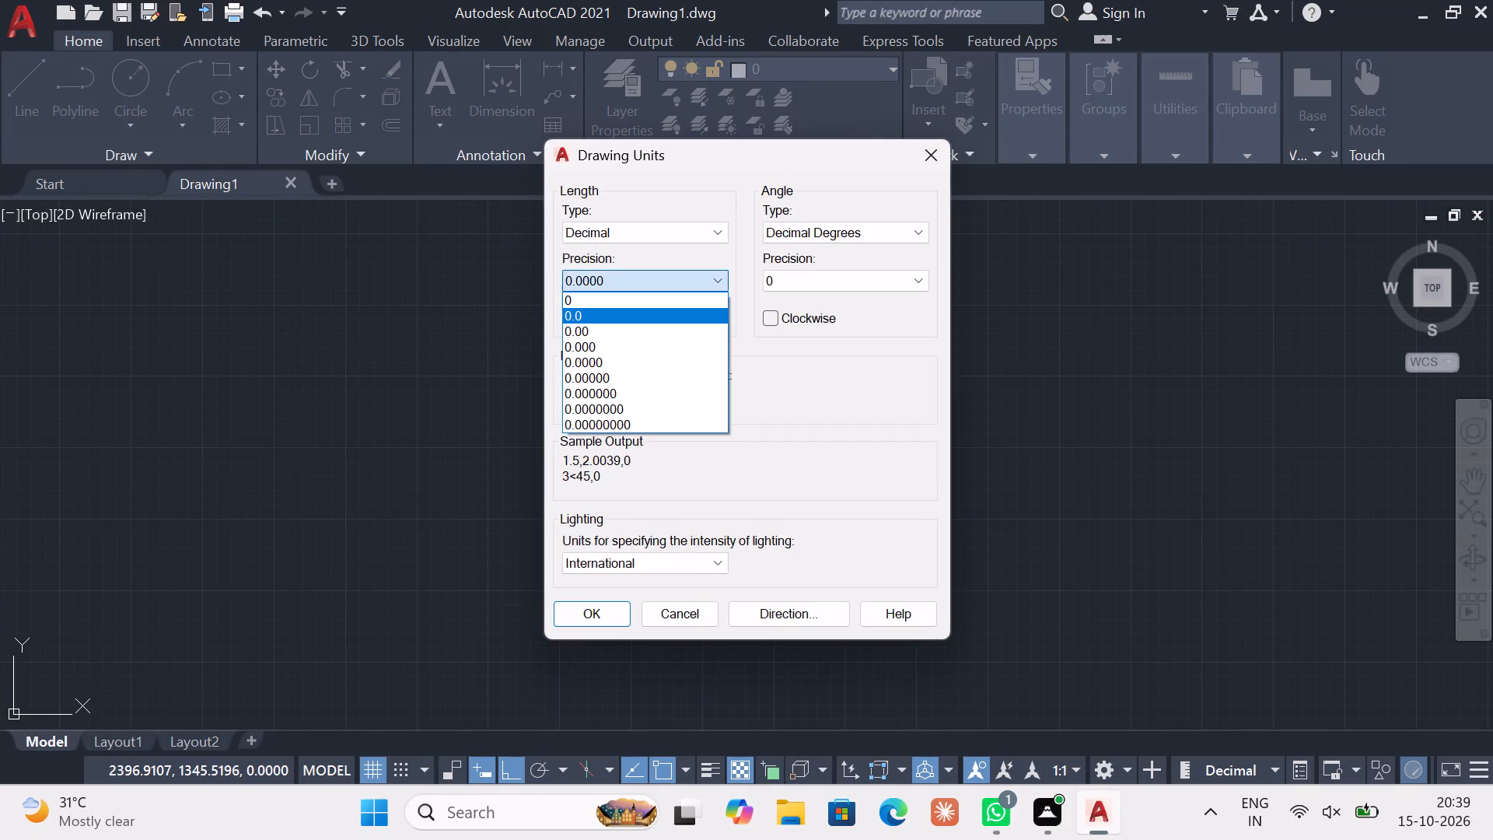
left_click(656, 310)
left_click(596, 614)
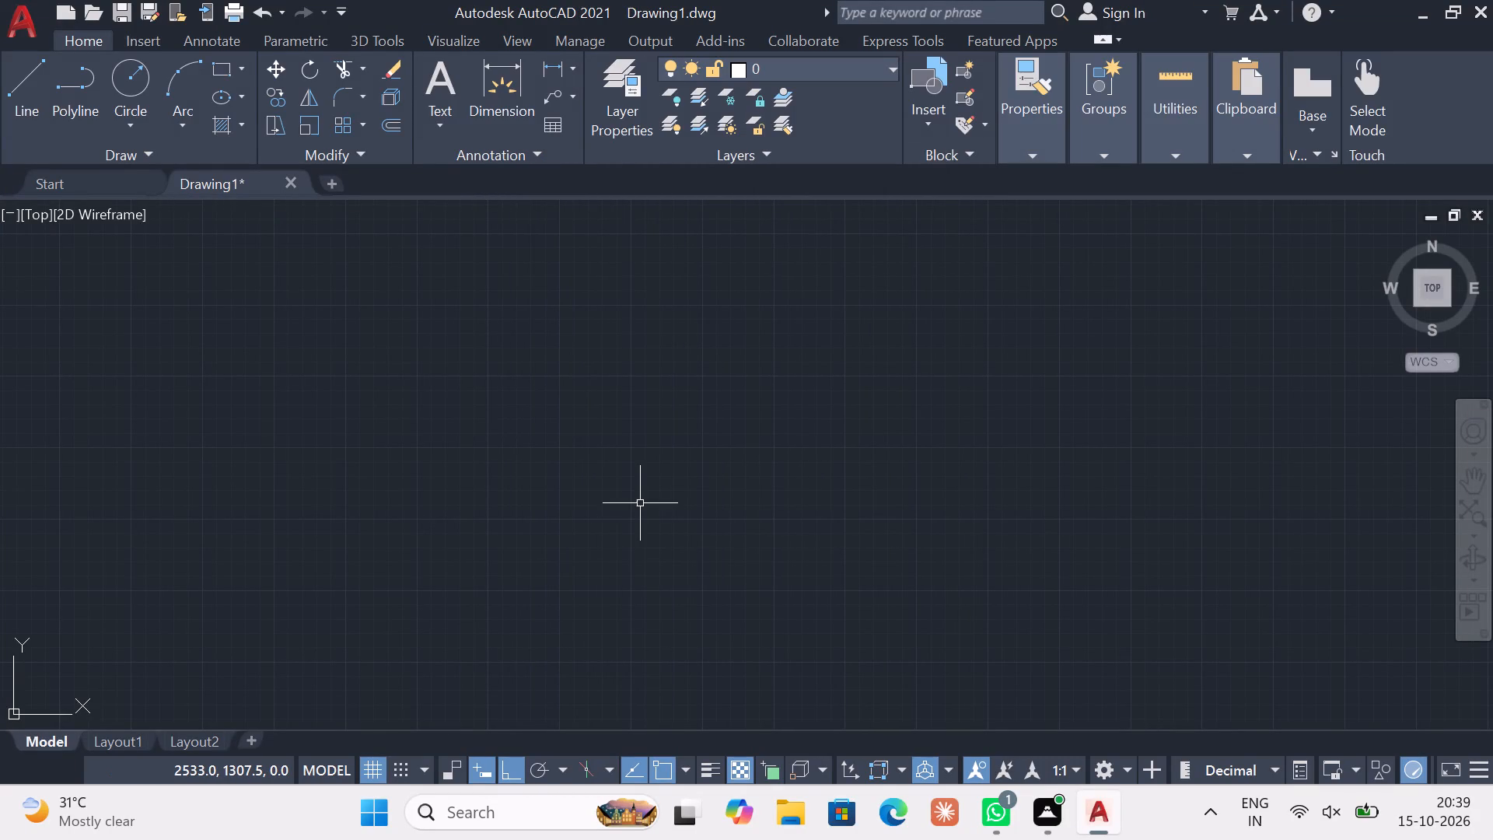
Modify the ISO-25 dimension style to 0.0 linear precision with a period as decimal separator, and set it current.
type("dm")
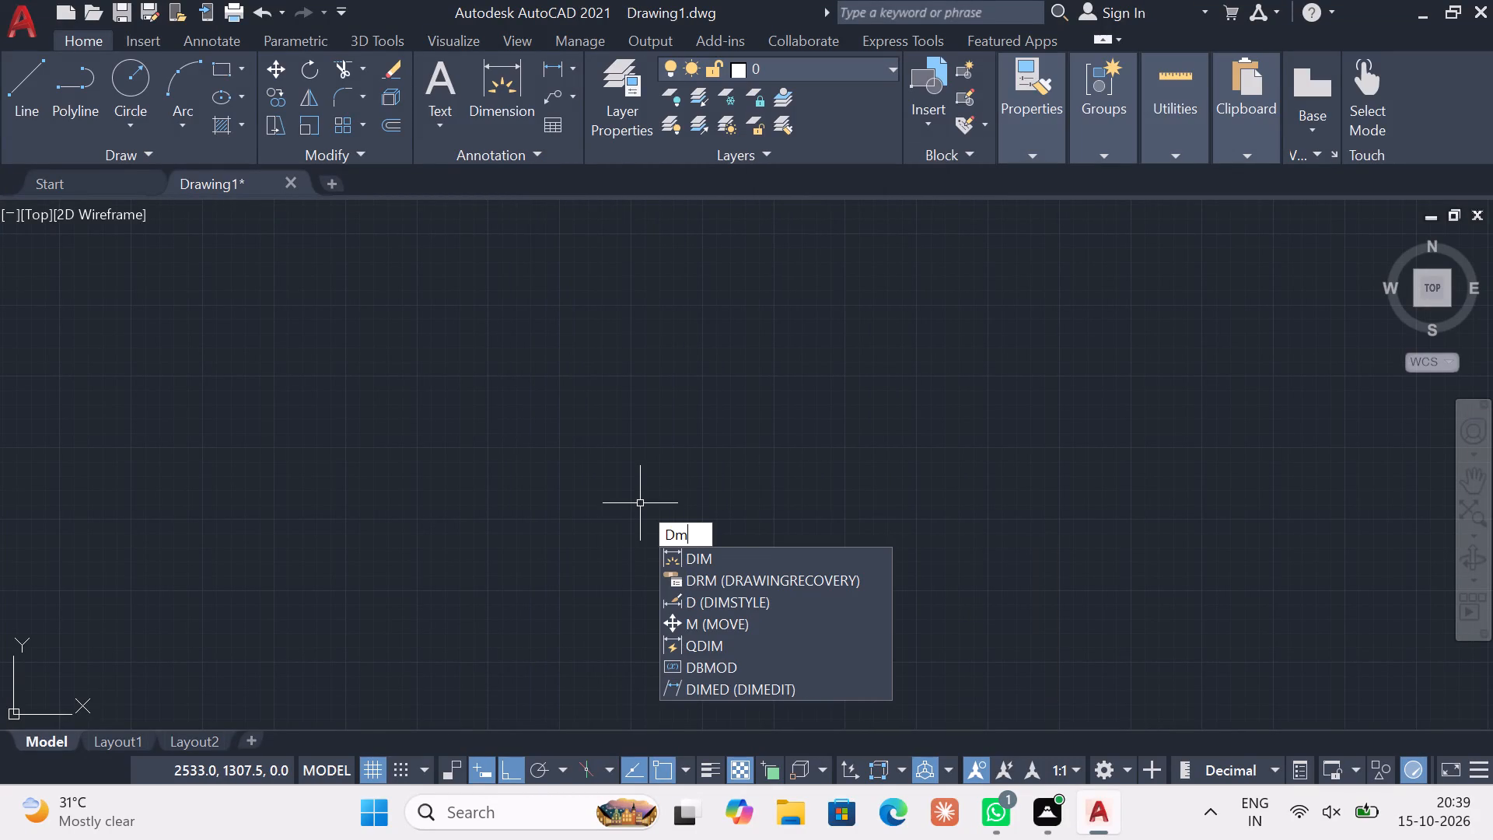
key("BackSpace")
type("im")
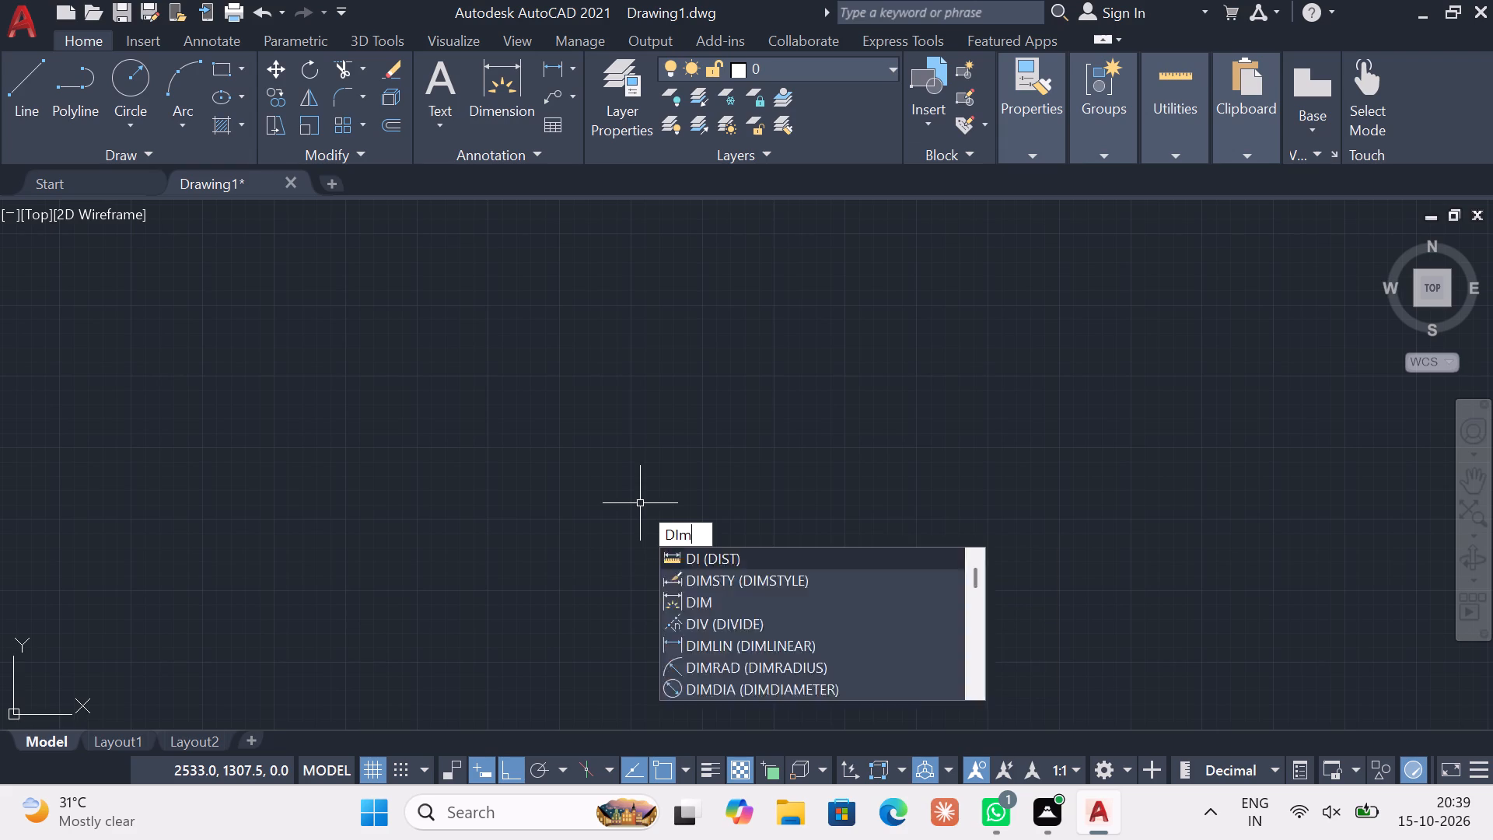
left_click(753, 572)
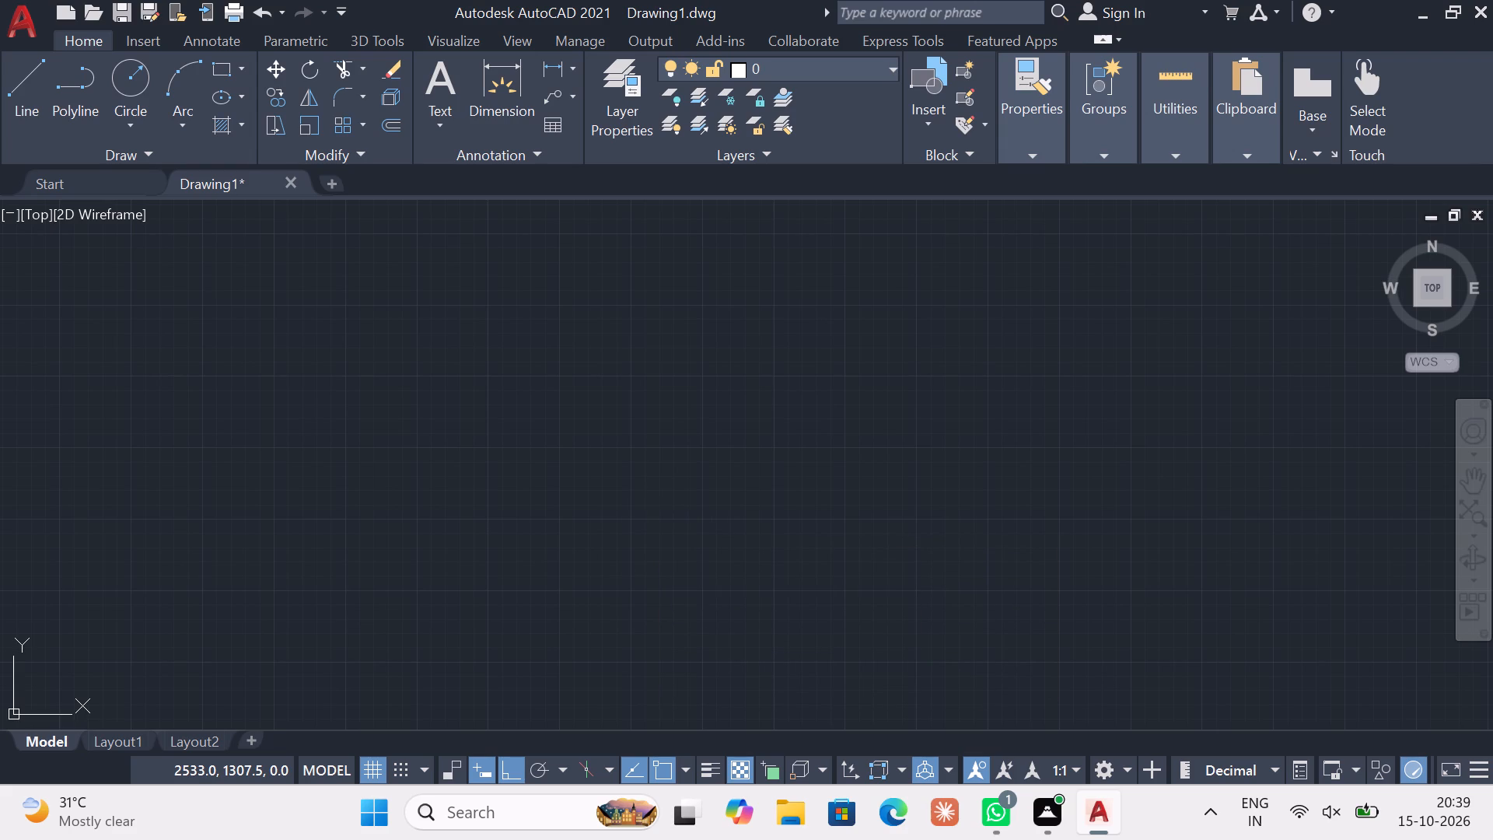
left_click(1030, 356)
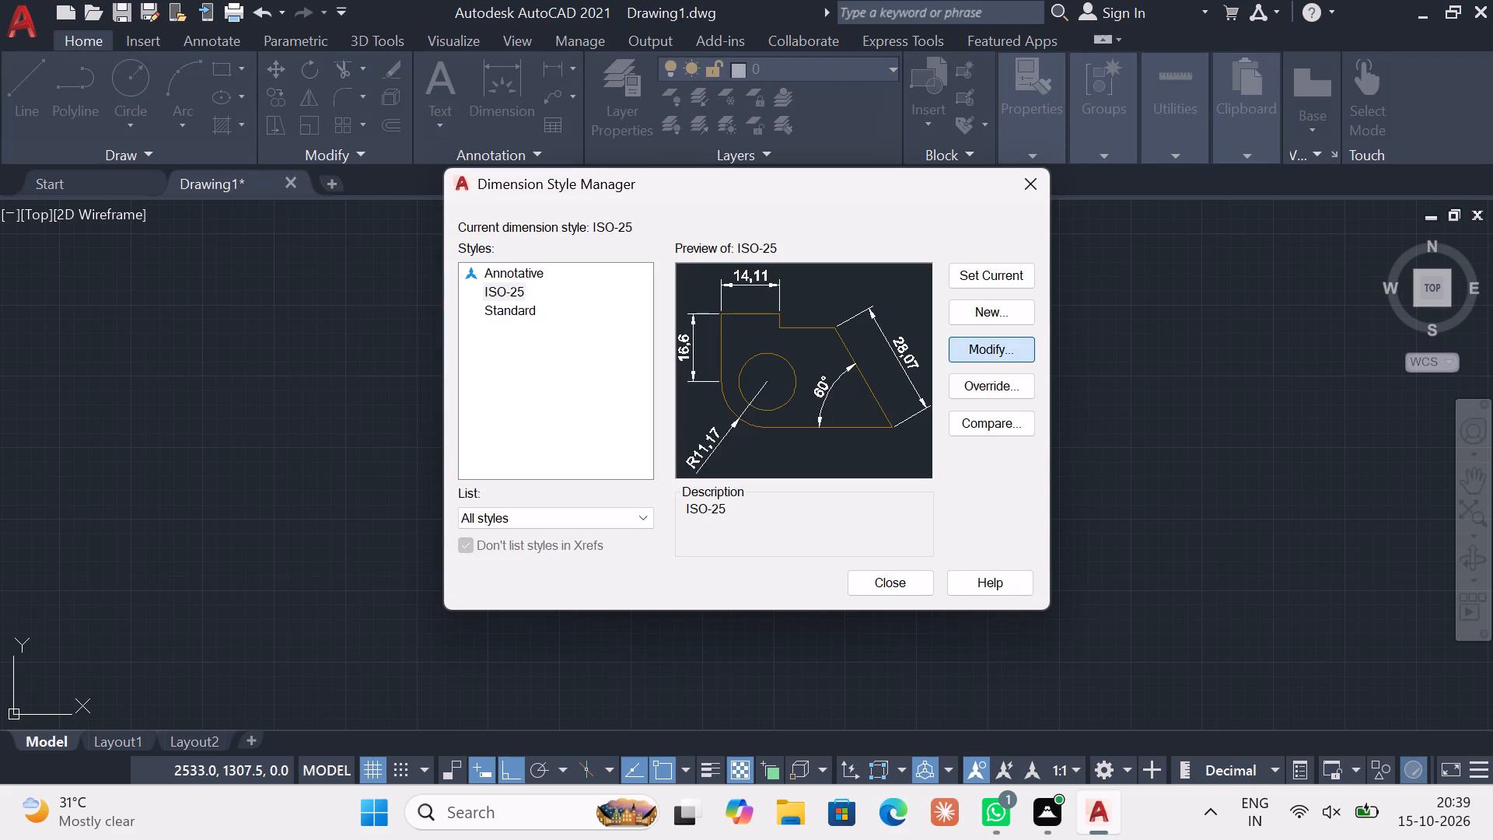
left_click(978, 348)
left_click(654, 219)
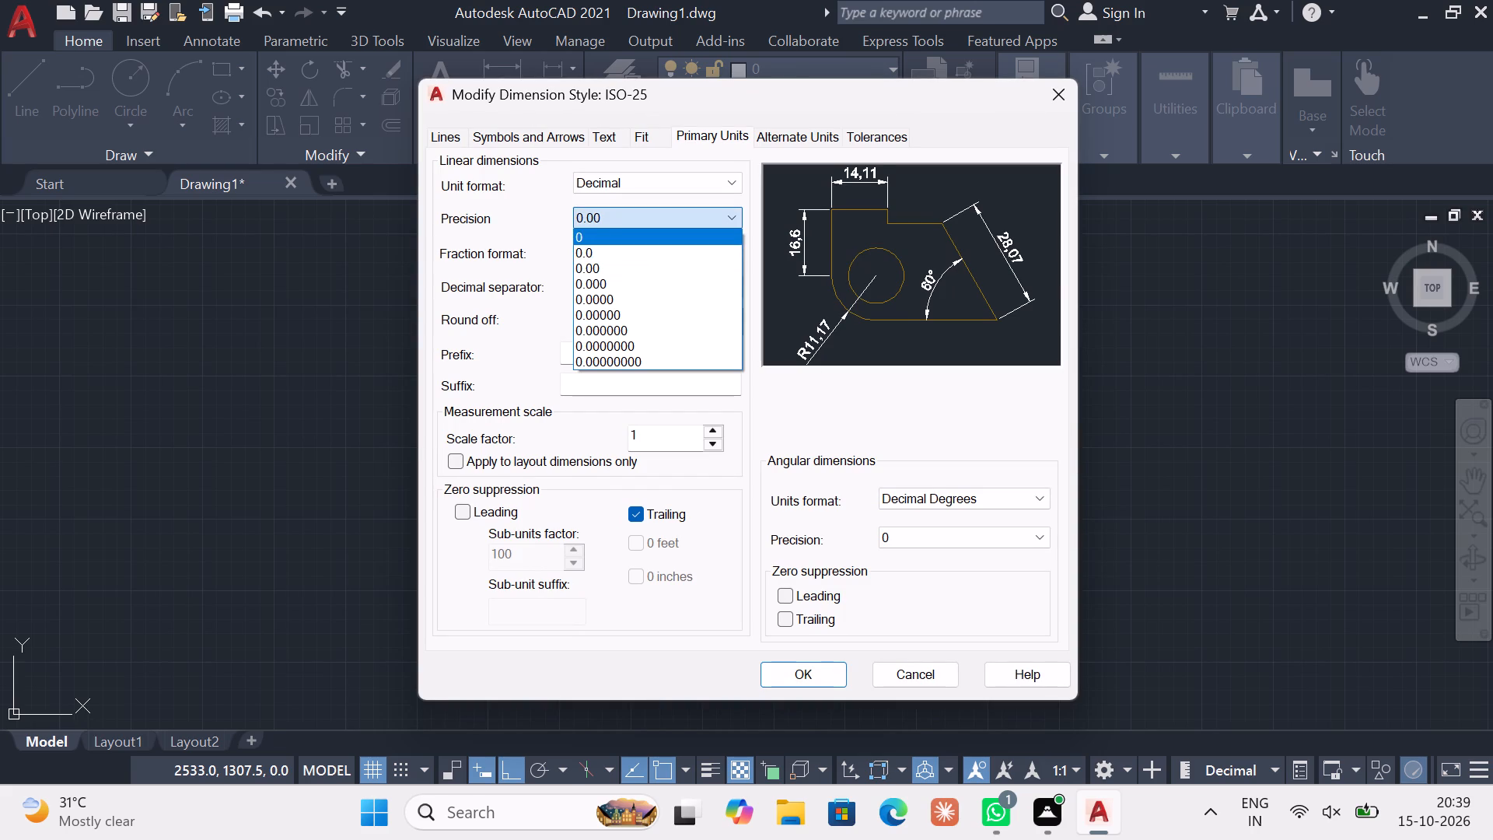
left_click(635, 246)
left_click(673, 283)
left_click(678, 301)
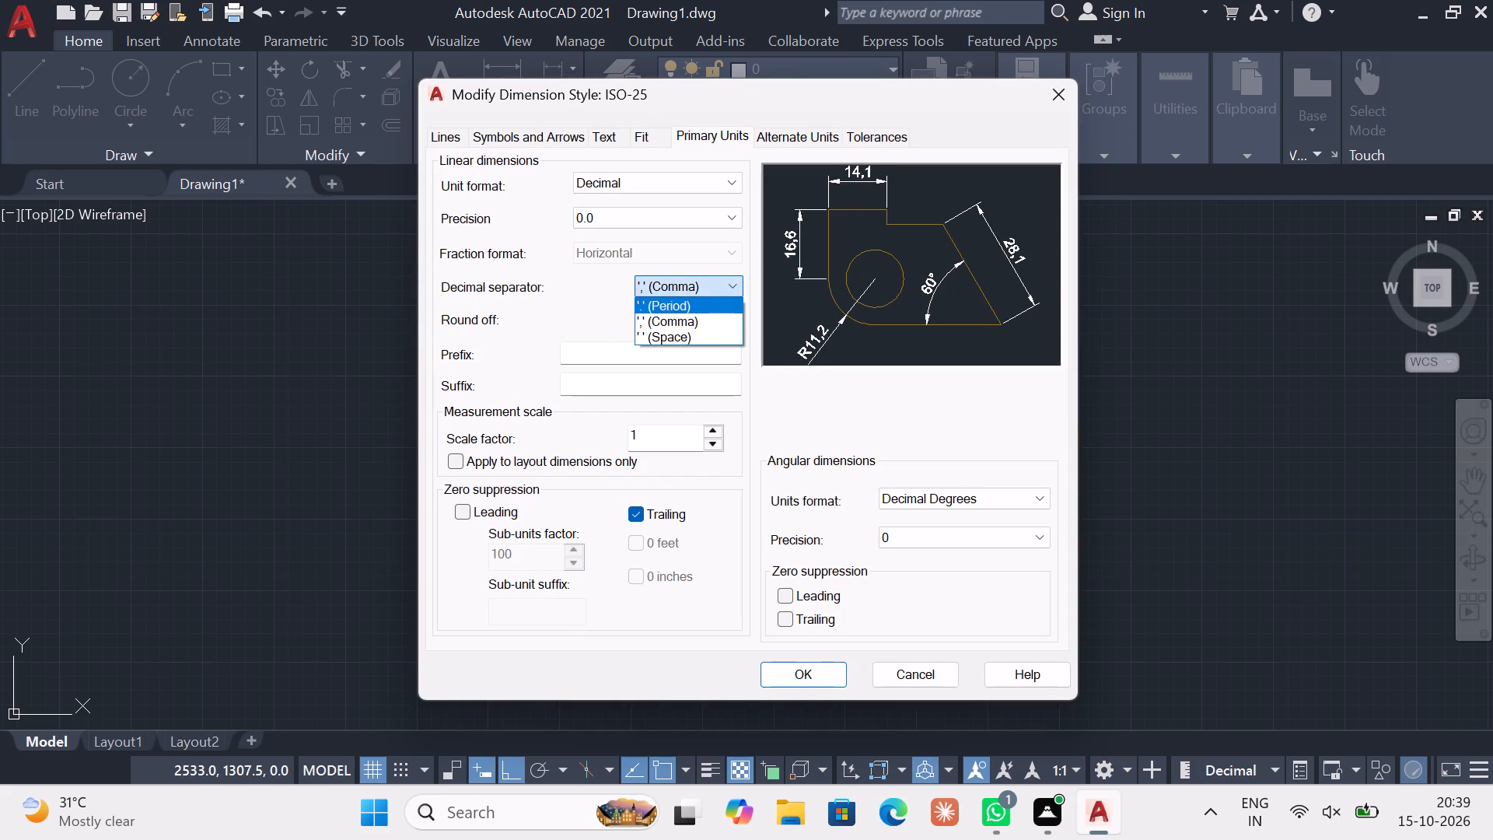
left_click(806, 674)
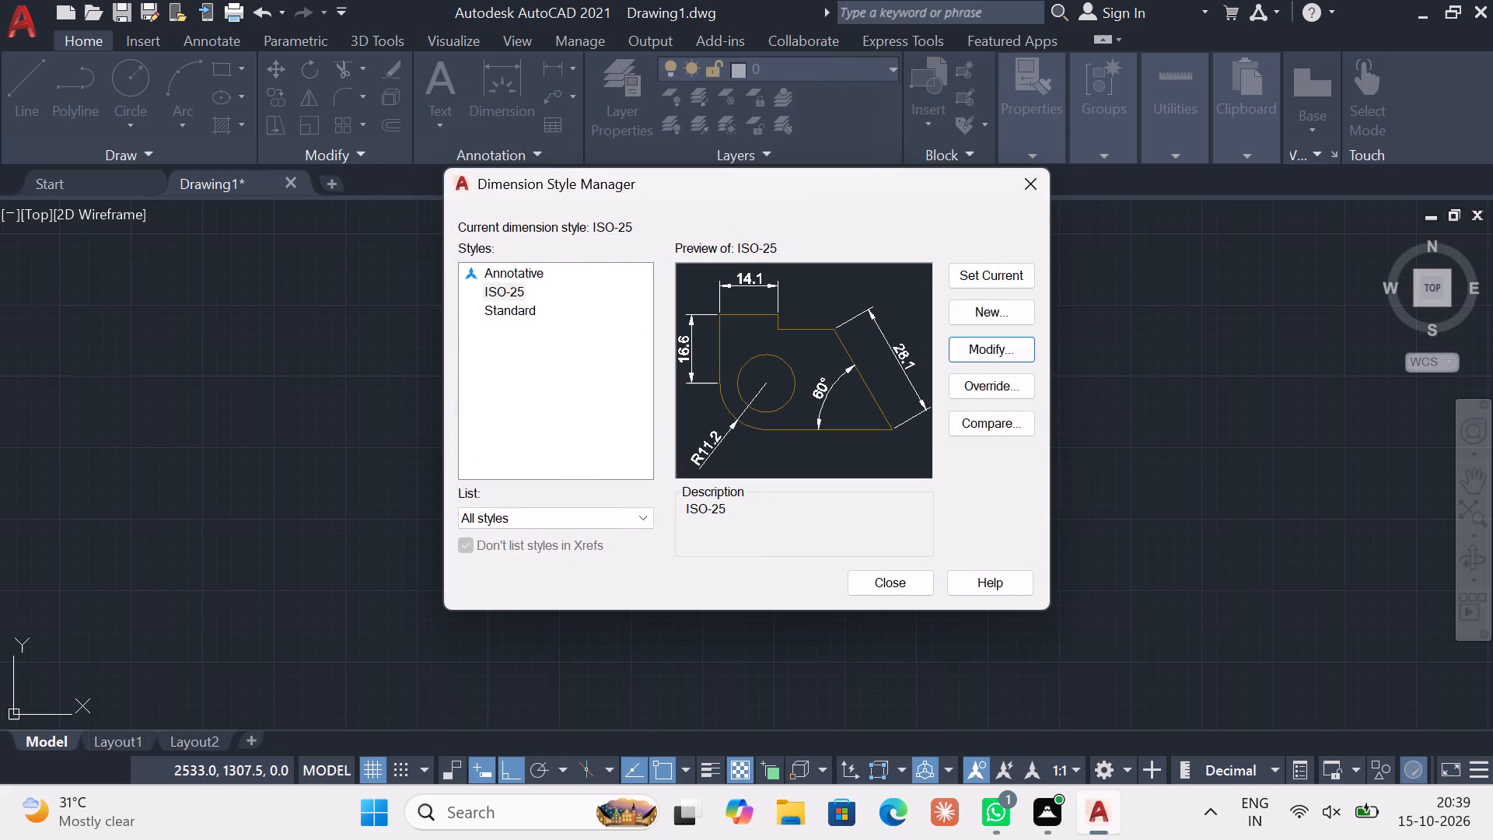
left_click(1003, 273)
left_click(888, 580)
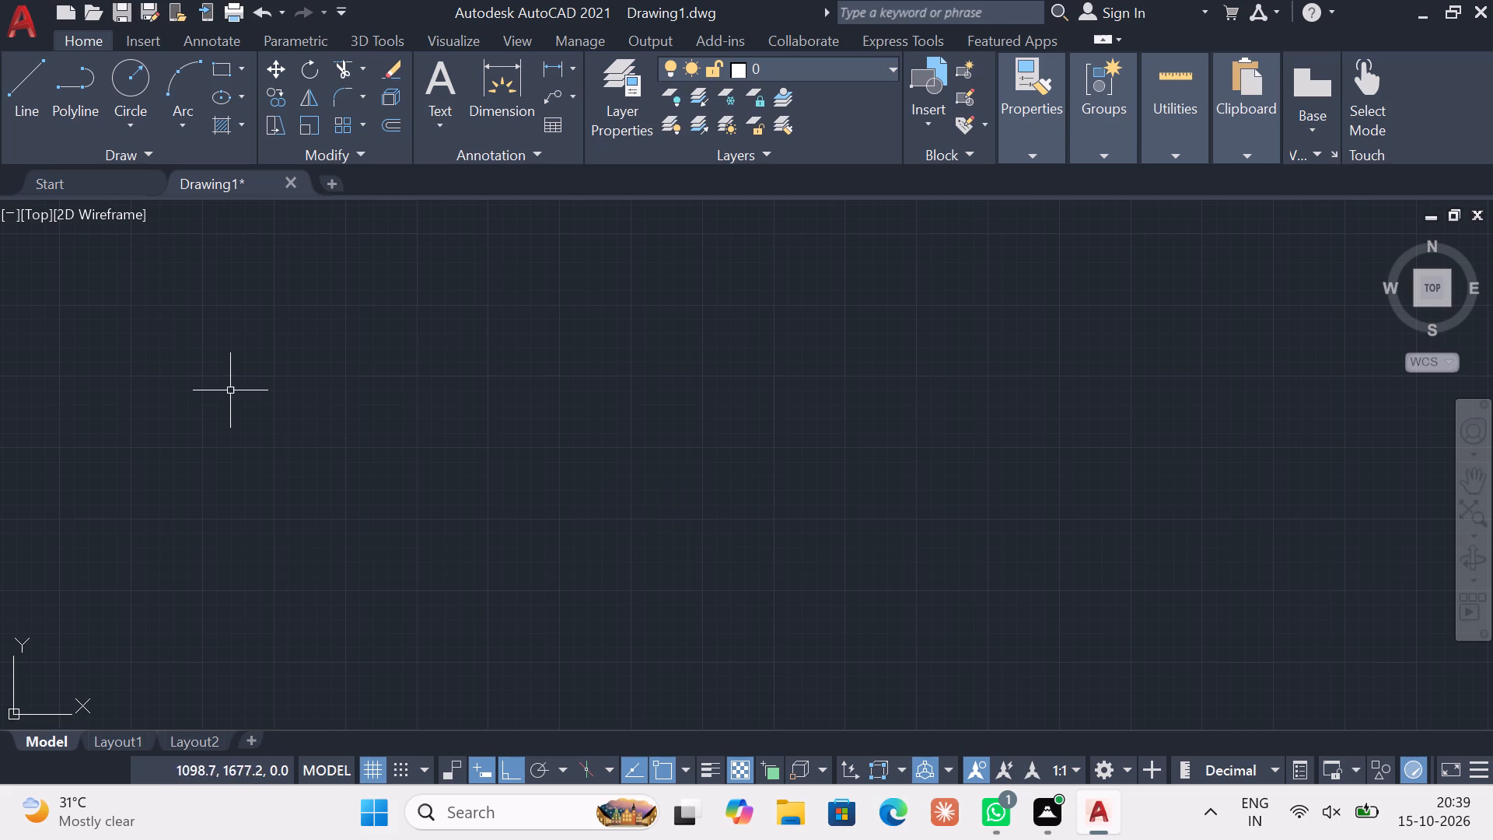
Load the ACAD_ISO08W100 long-dash short-dash linetype and make it the current linetype.
left_click(1040, 148)
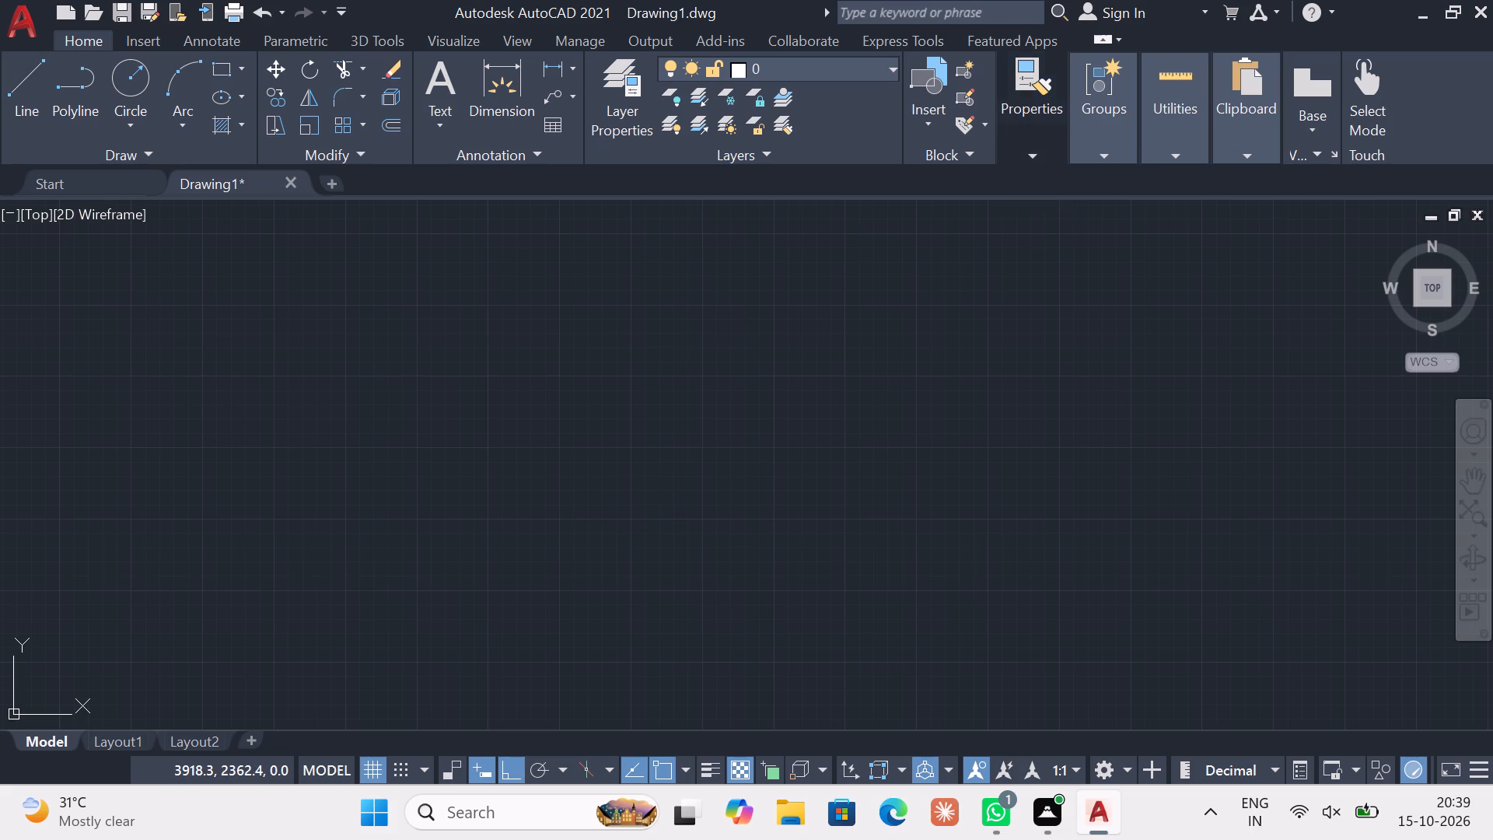
left_click(970, 234)
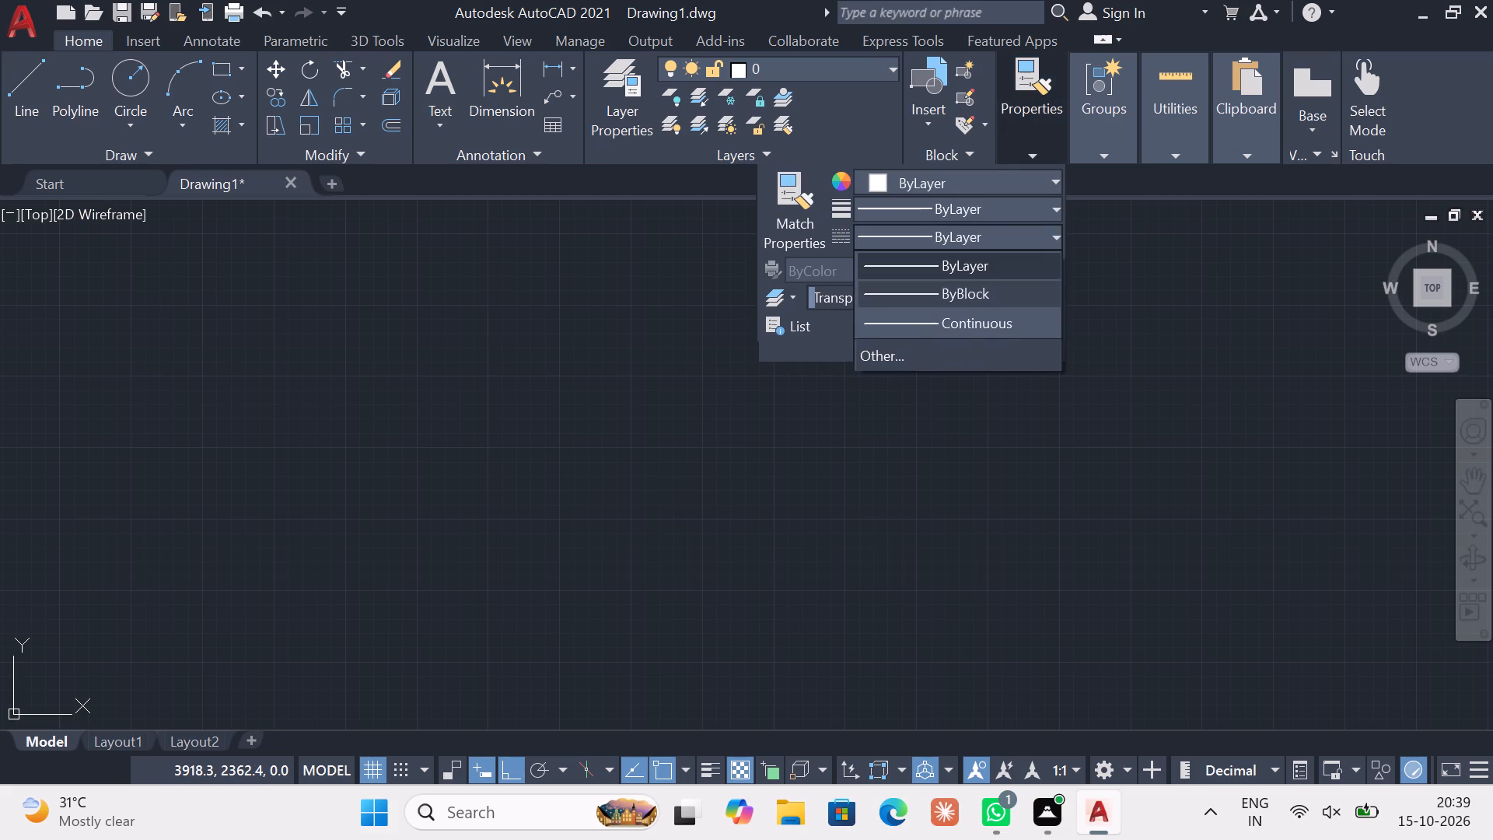
left_click(900, 355)
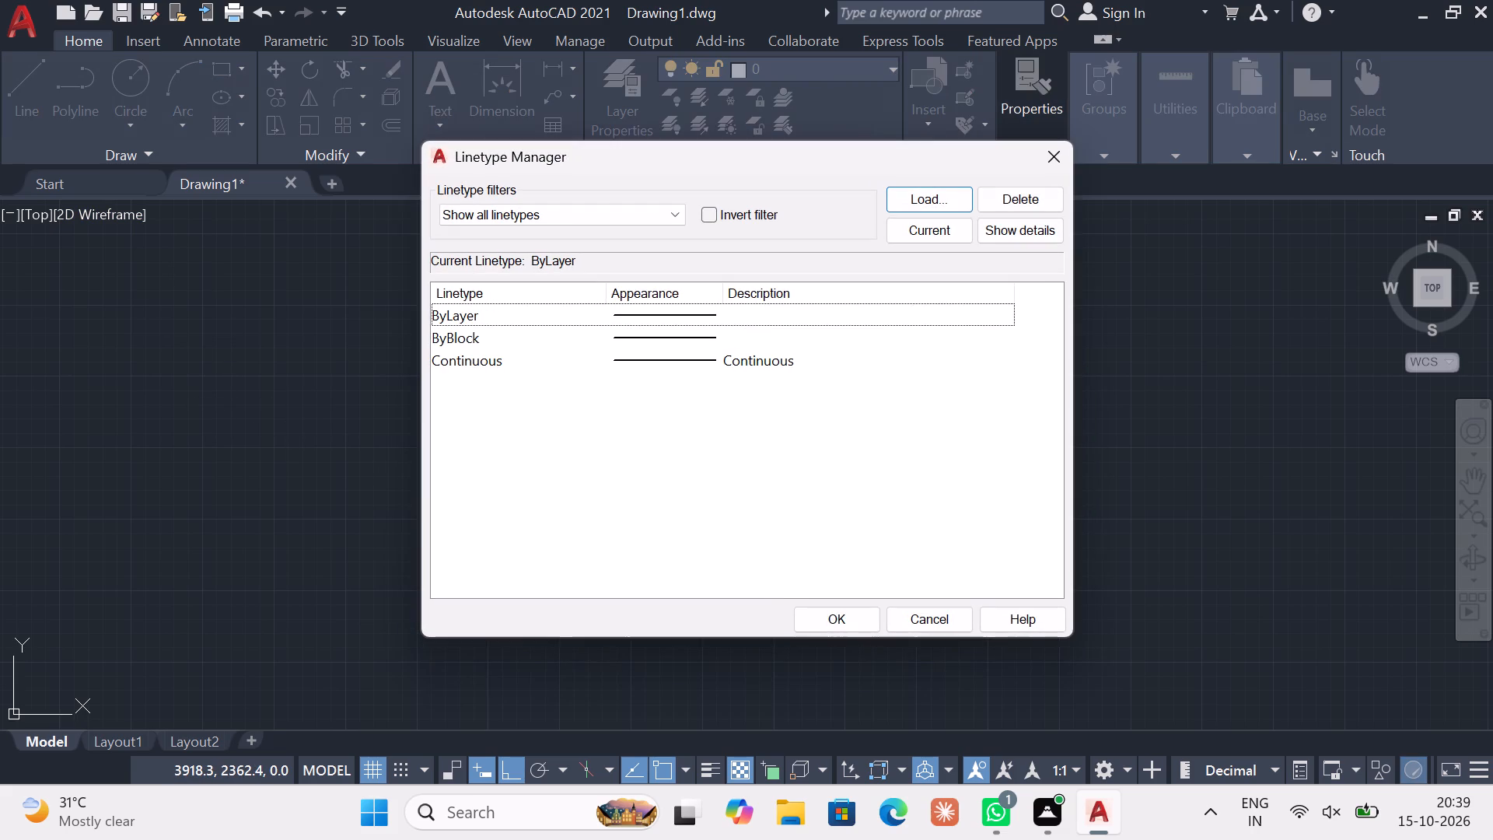
left_click(939, 195)
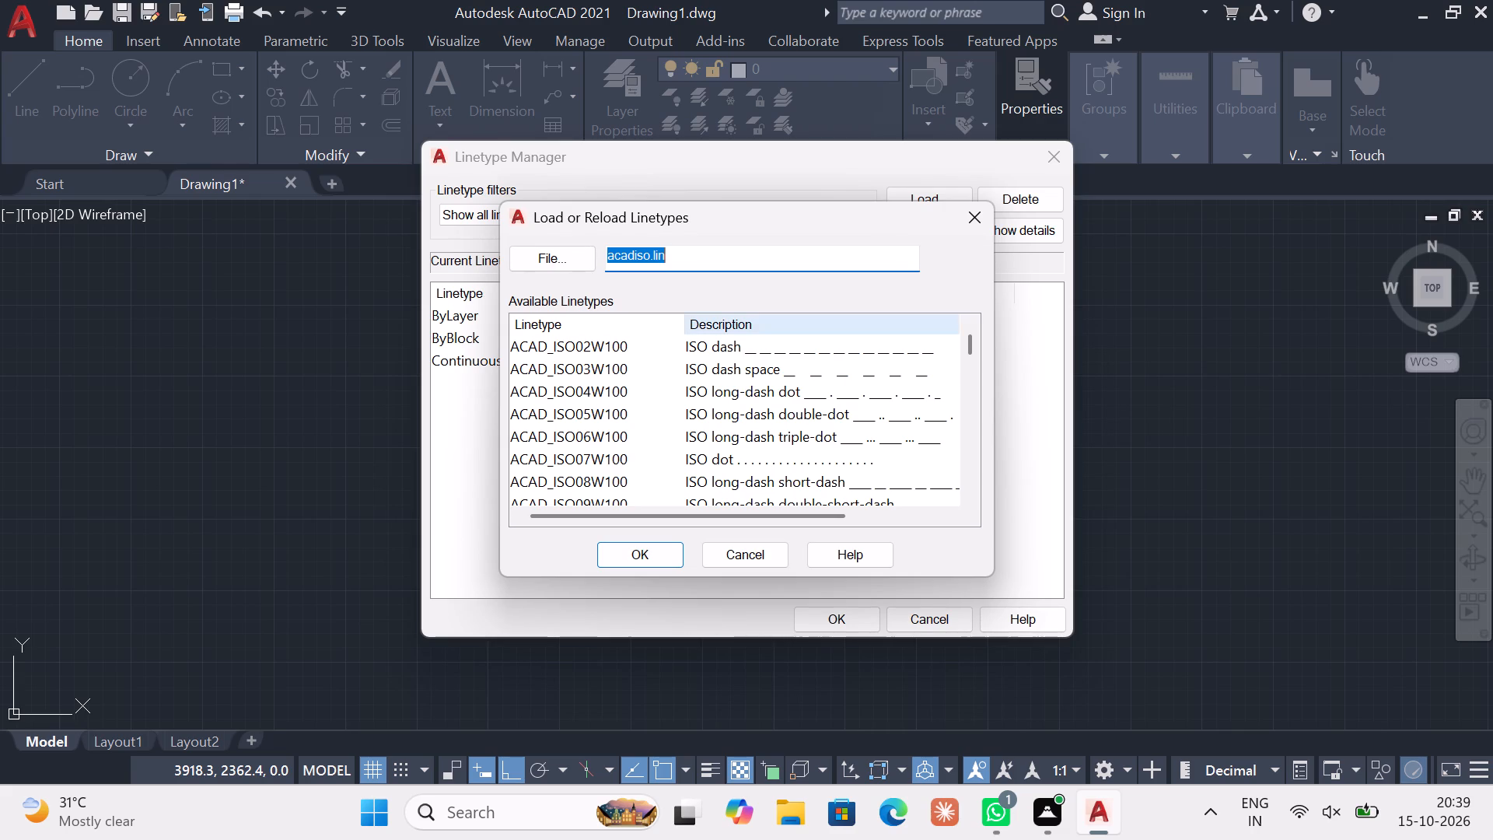
left_click(894, 482)
left_click(649, 564)
left_click(883, 362)
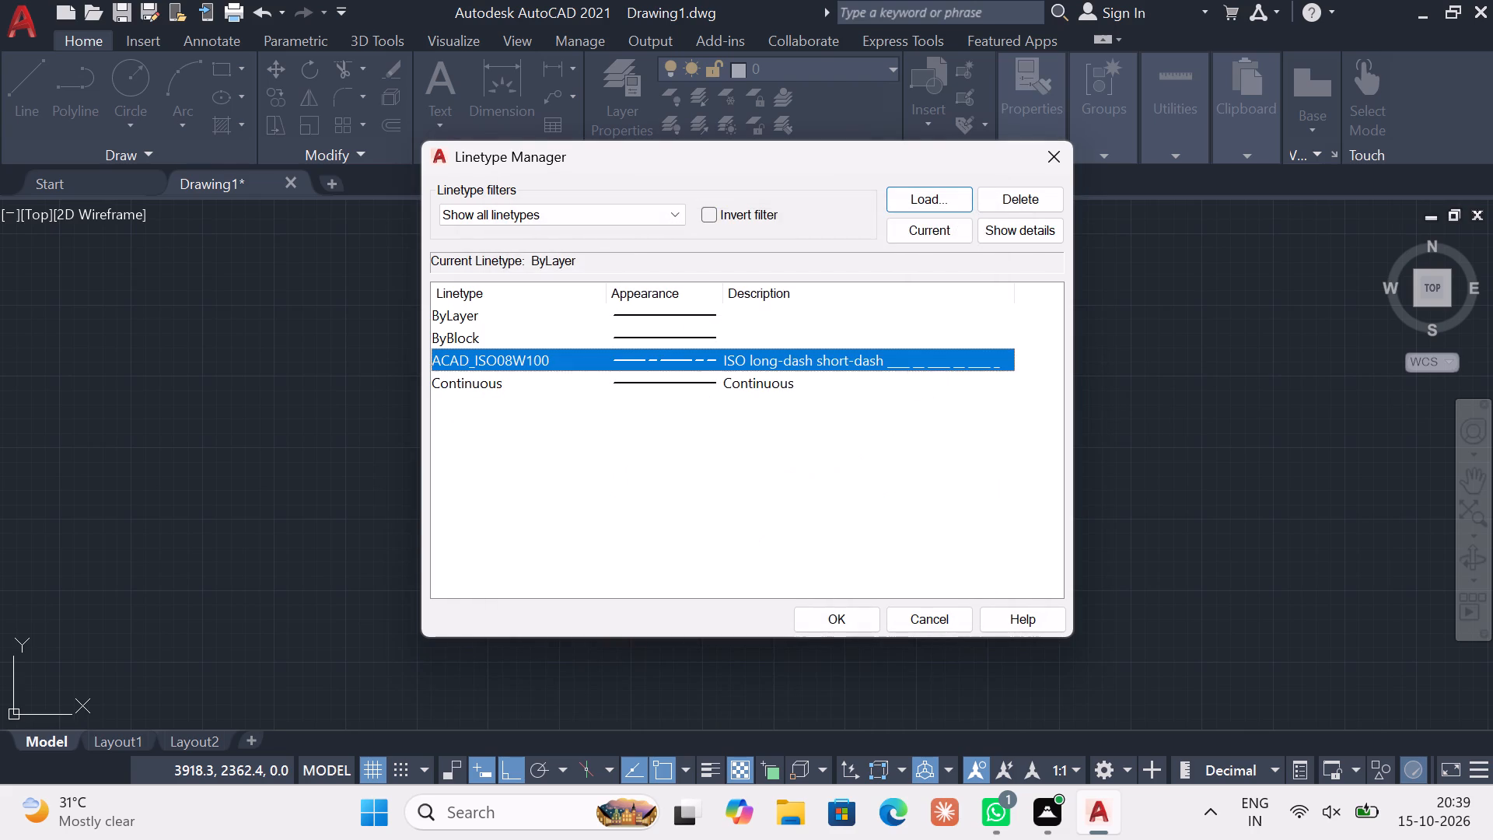
left_click(950, 228)
left_click_drag(854, 605, 850, 620)
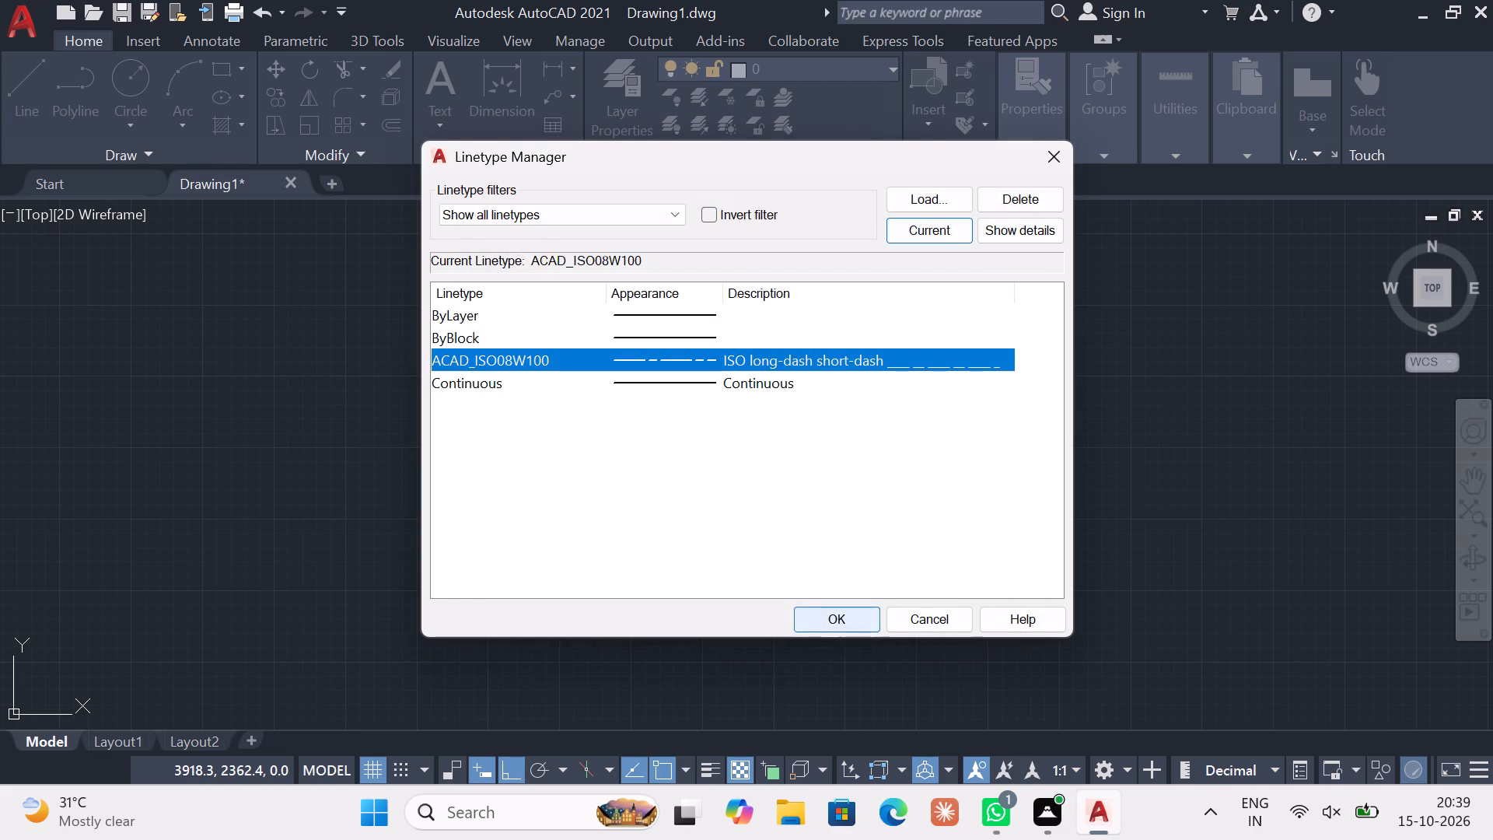
left_click(830, 621)
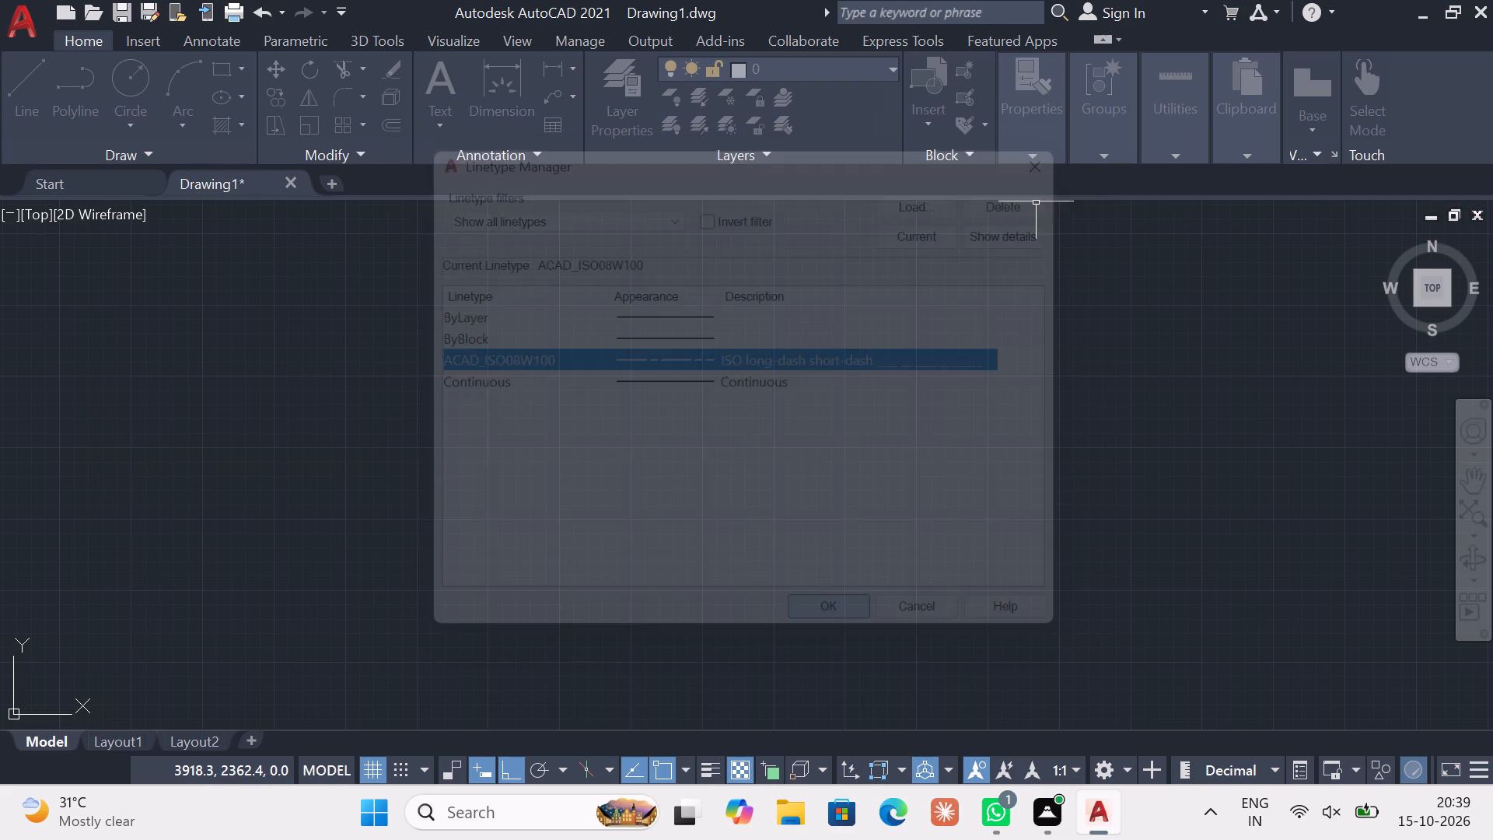
Draw a dash-line circle with a diameter of 514 in the empty drawing area.
left_click(142, 136)
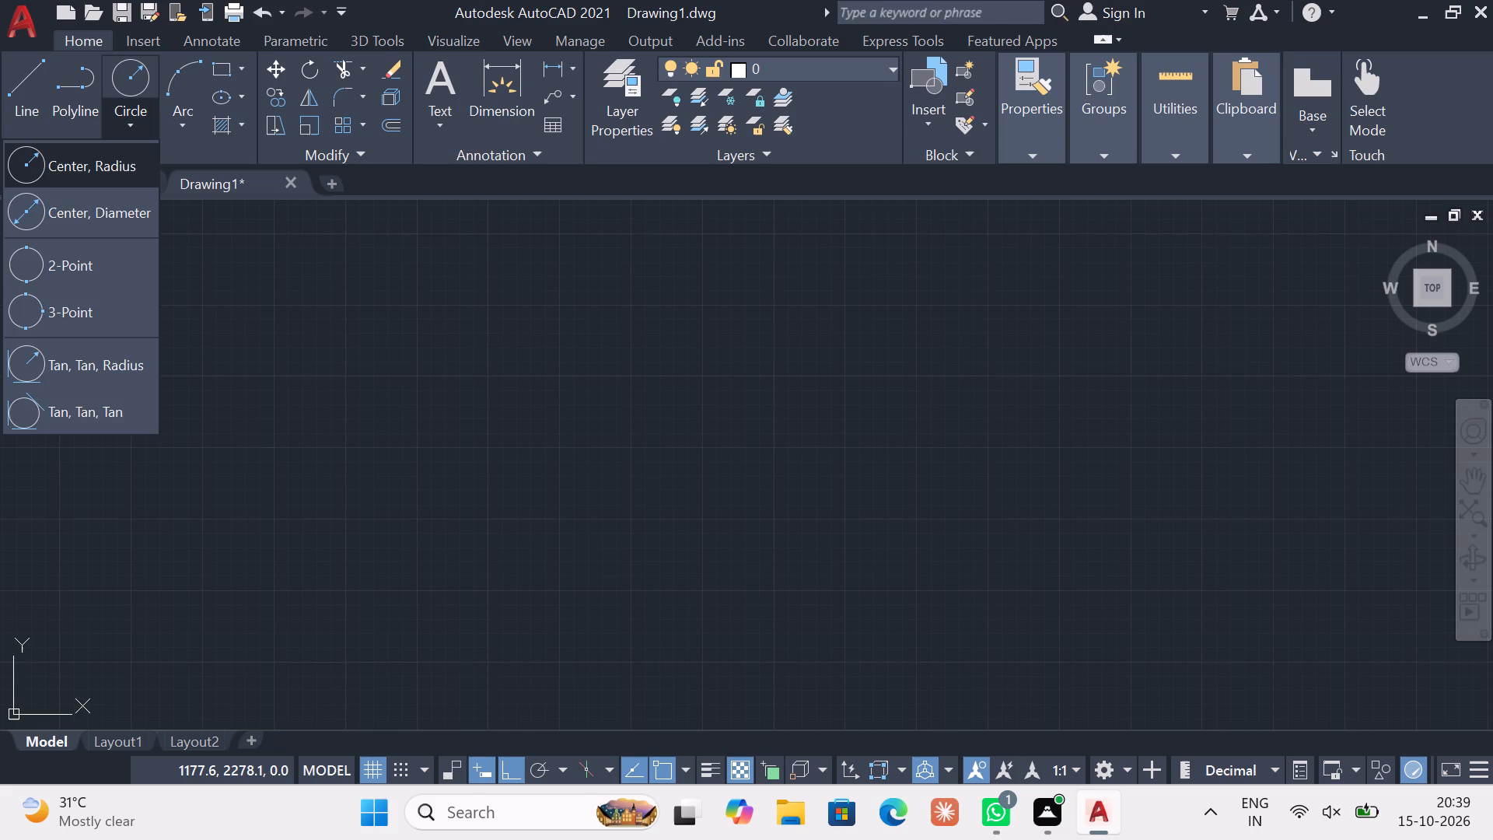
left_click(131, 201)
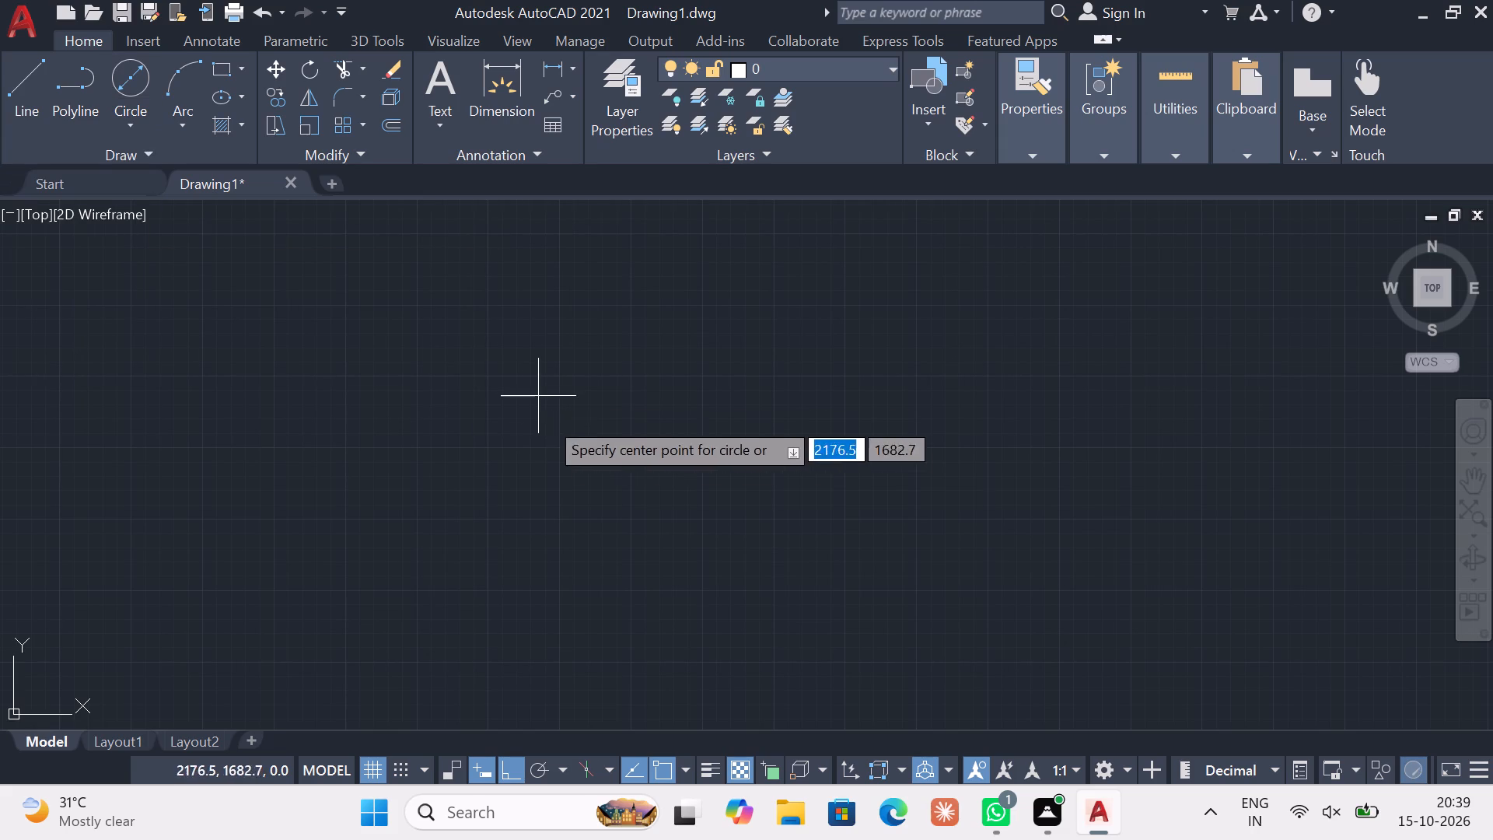
left_click(581, 440)
type("514")
key("Return")
key("Escape")
scroll(565, 441, "up", 1)
middle_click_drag(565, 441, 611, 509)
scroll(622, 501, "up", 1)
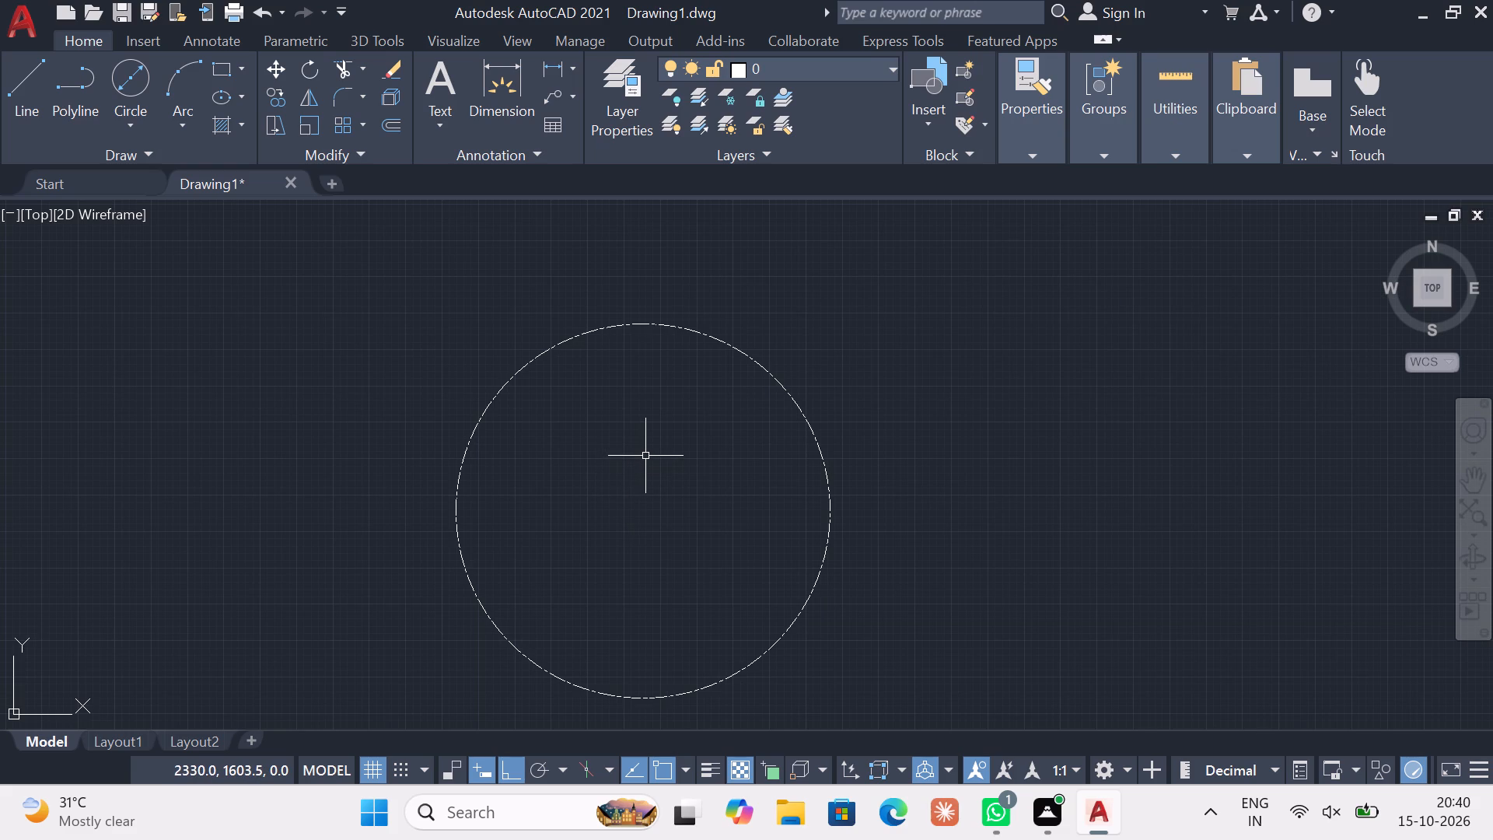
key("Escape")
key("Escape")
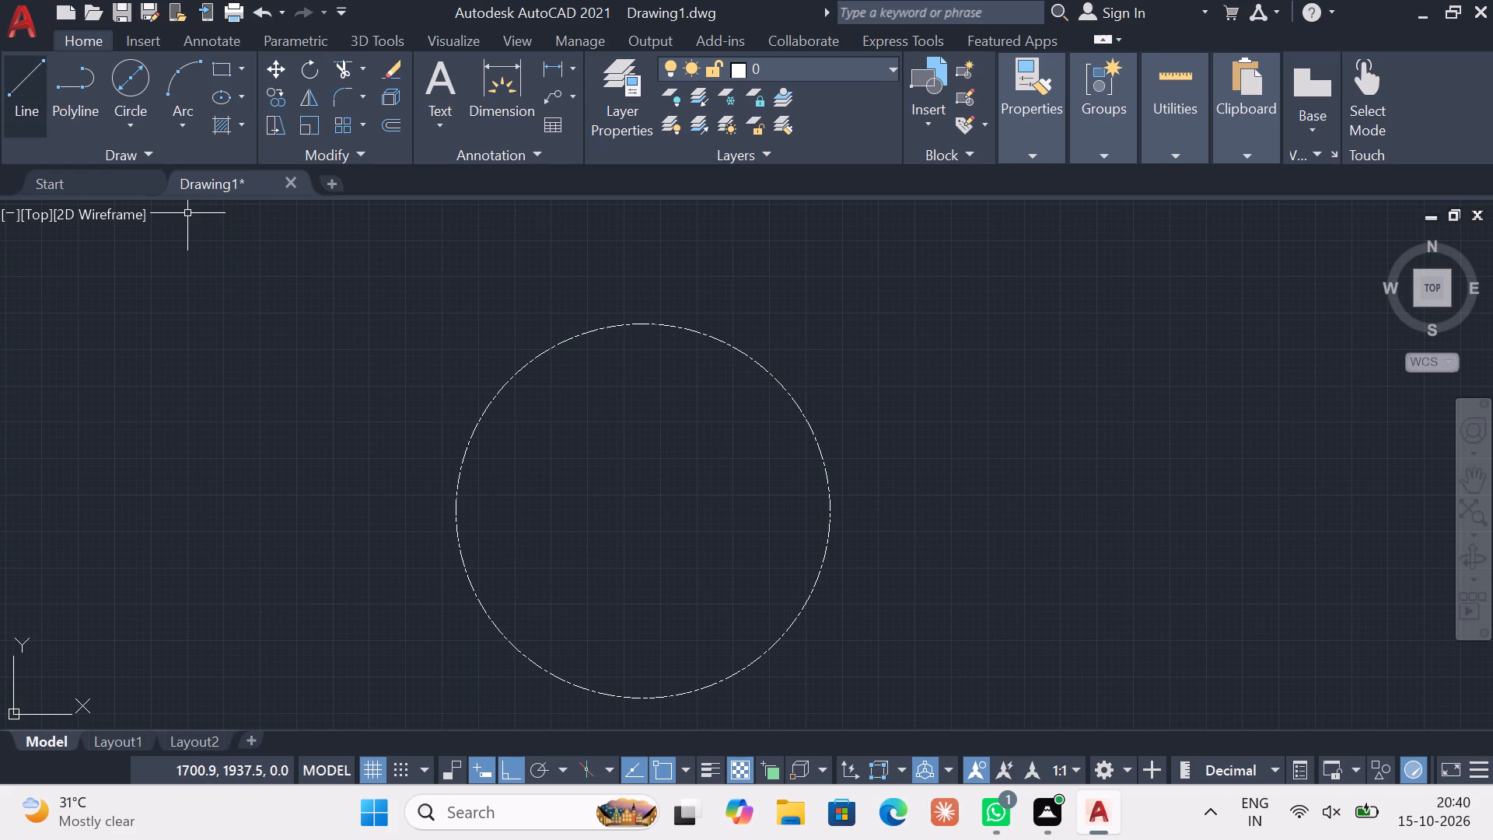
Draw a circle of radius 50 in the Continuous linetype, centred on the dashed circle's centre.
left_click(1048, 146)
left_click(998, 239)
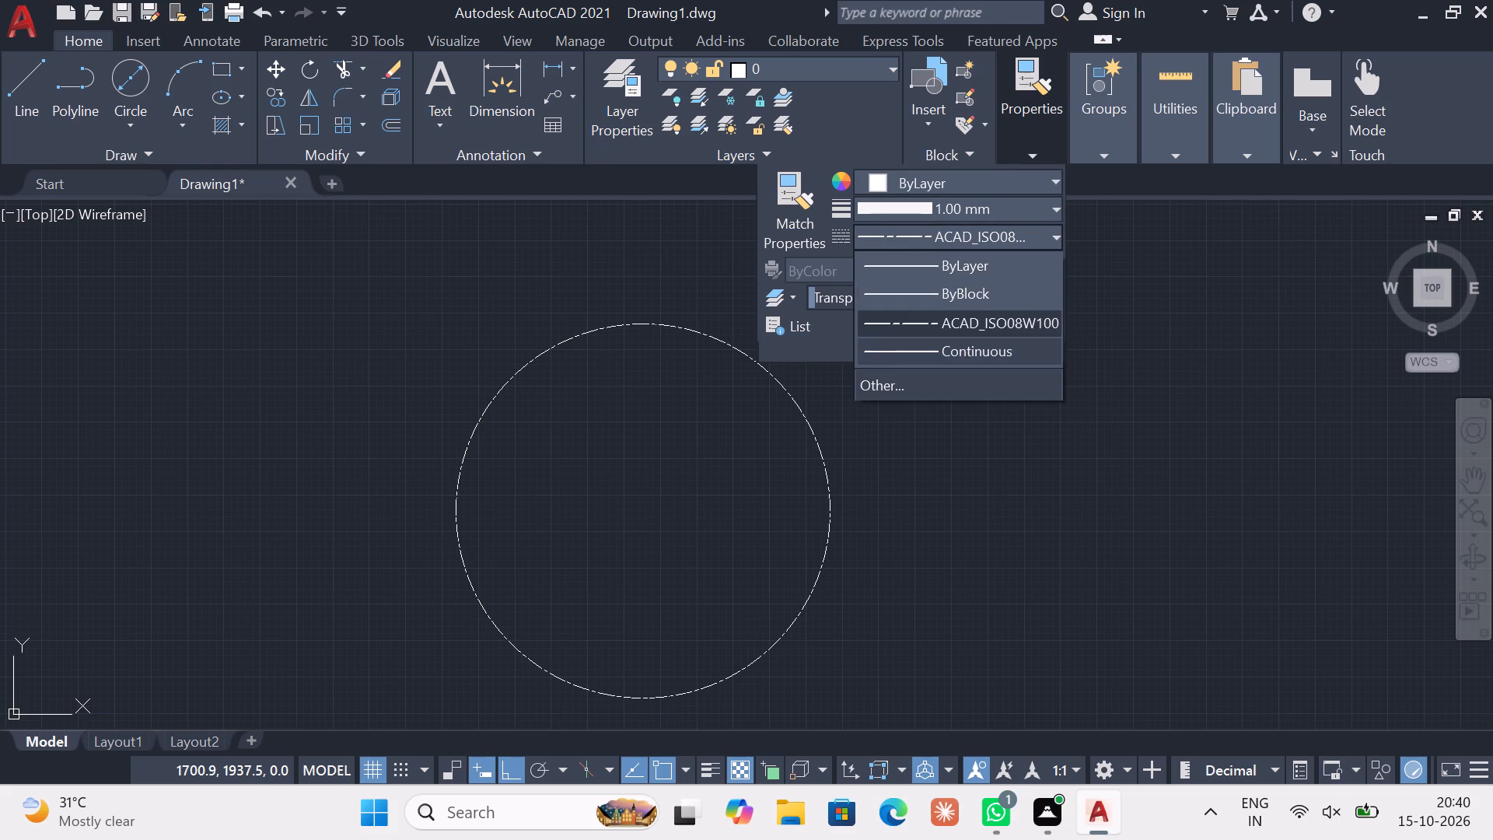
left_click(960, 348)
key("Escape")
left_click(138, 110)
left_click(122, 164)
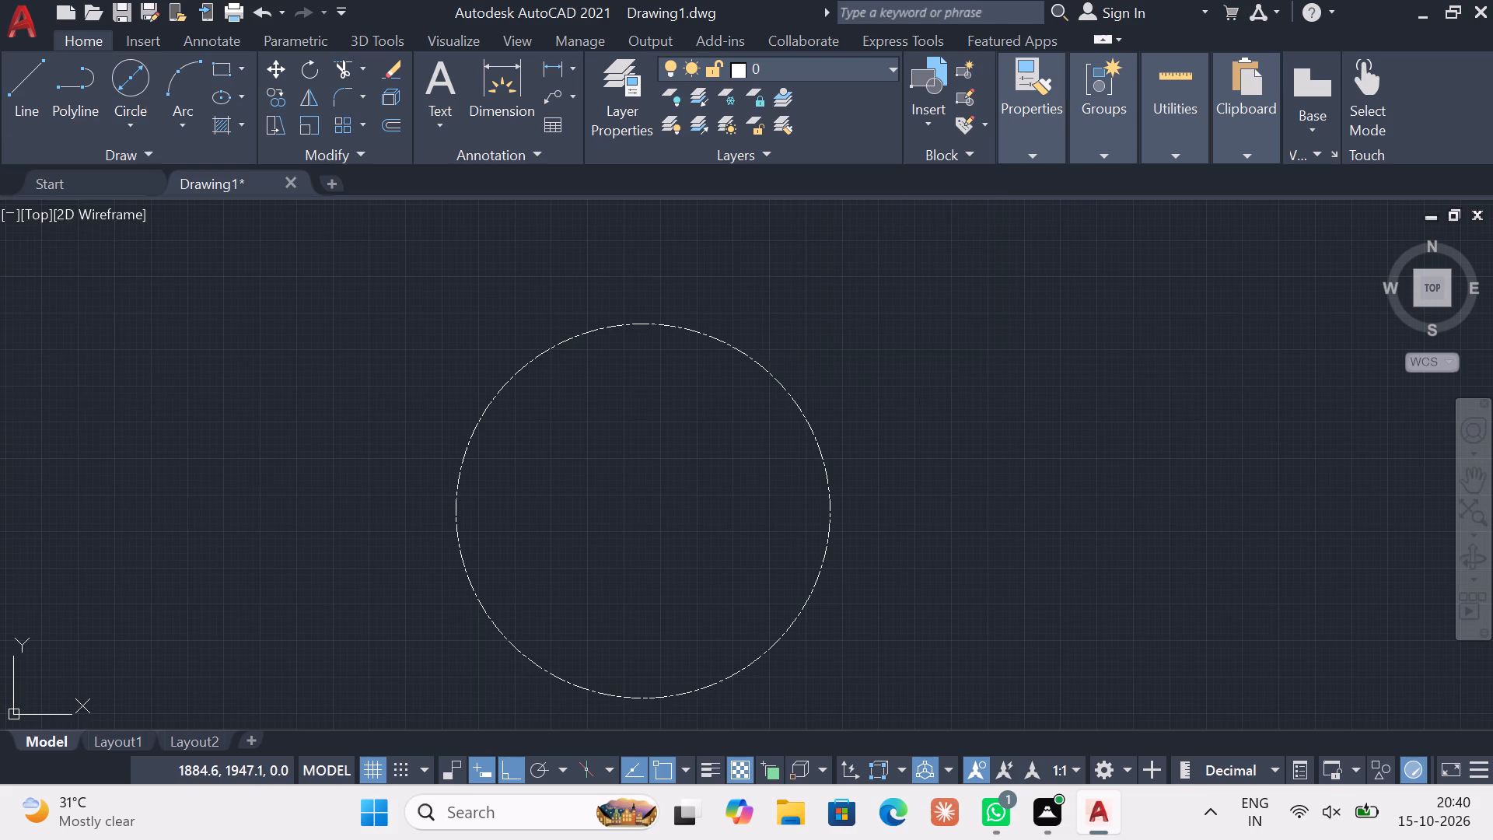
left_click(640, 515)
key("5")
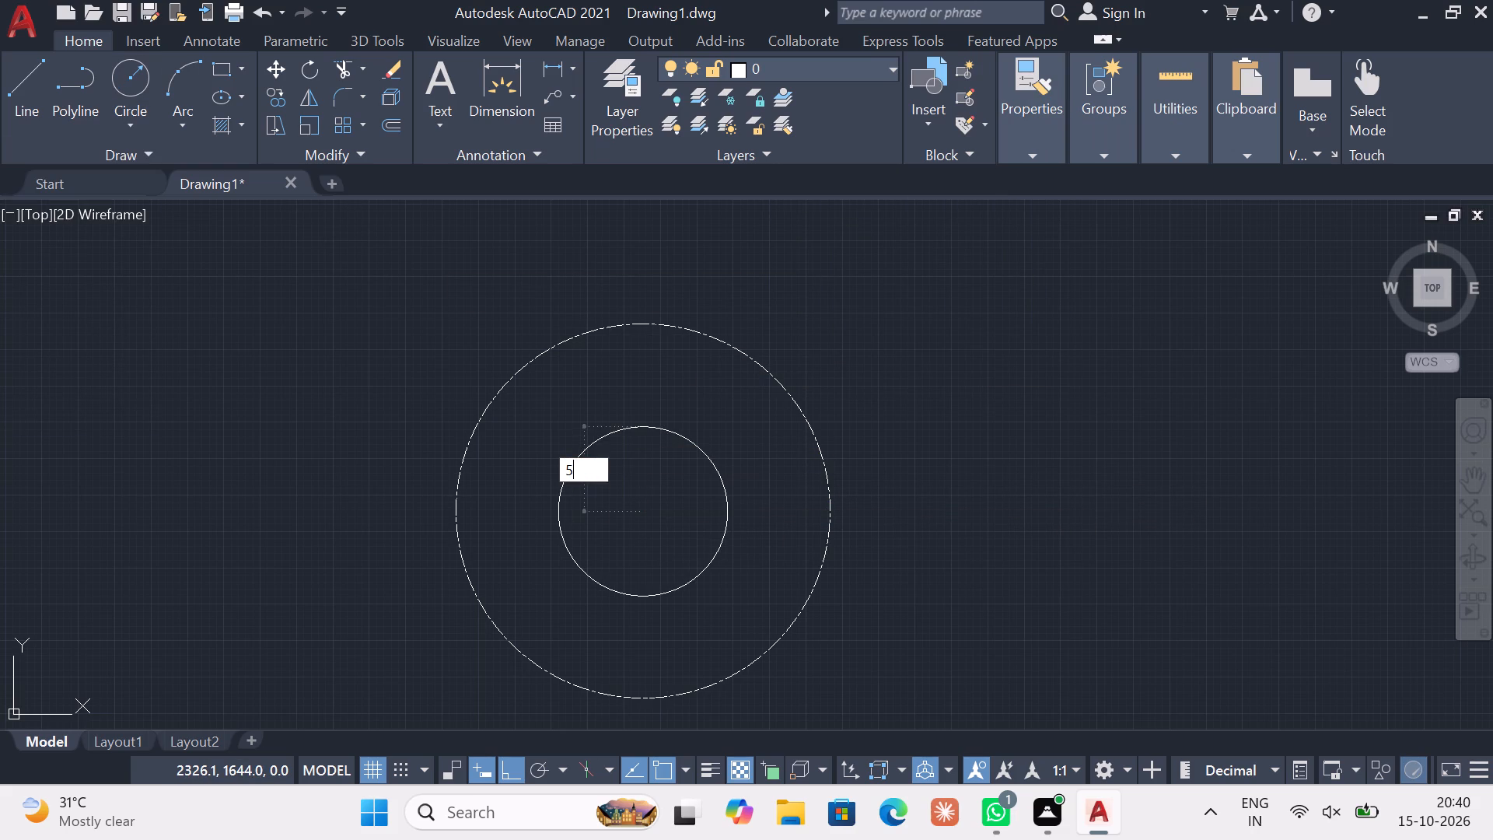
key("0")
key("Return")
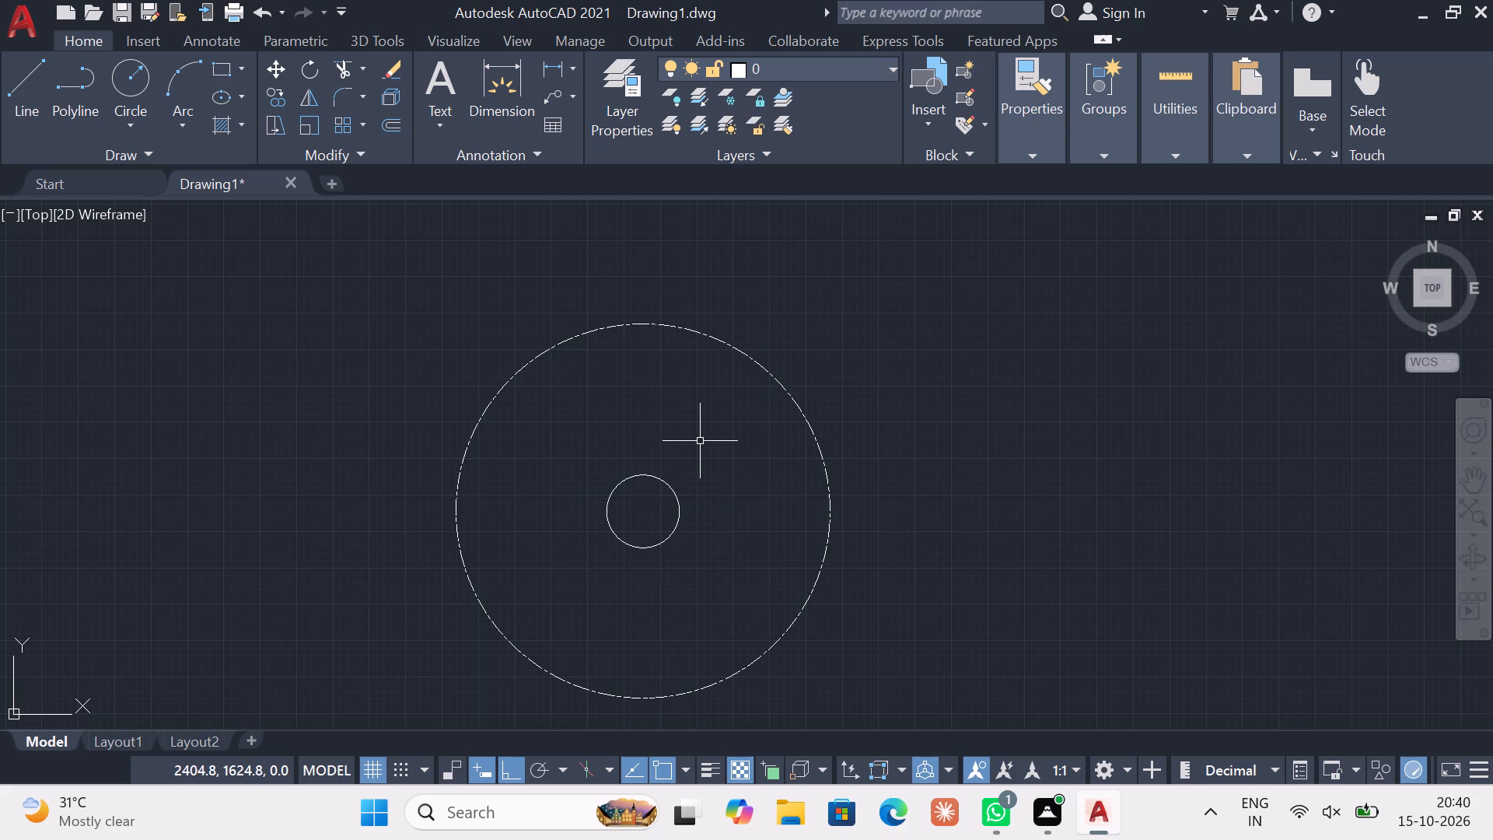
key("Escape")
key("Escape")
key("Escape")
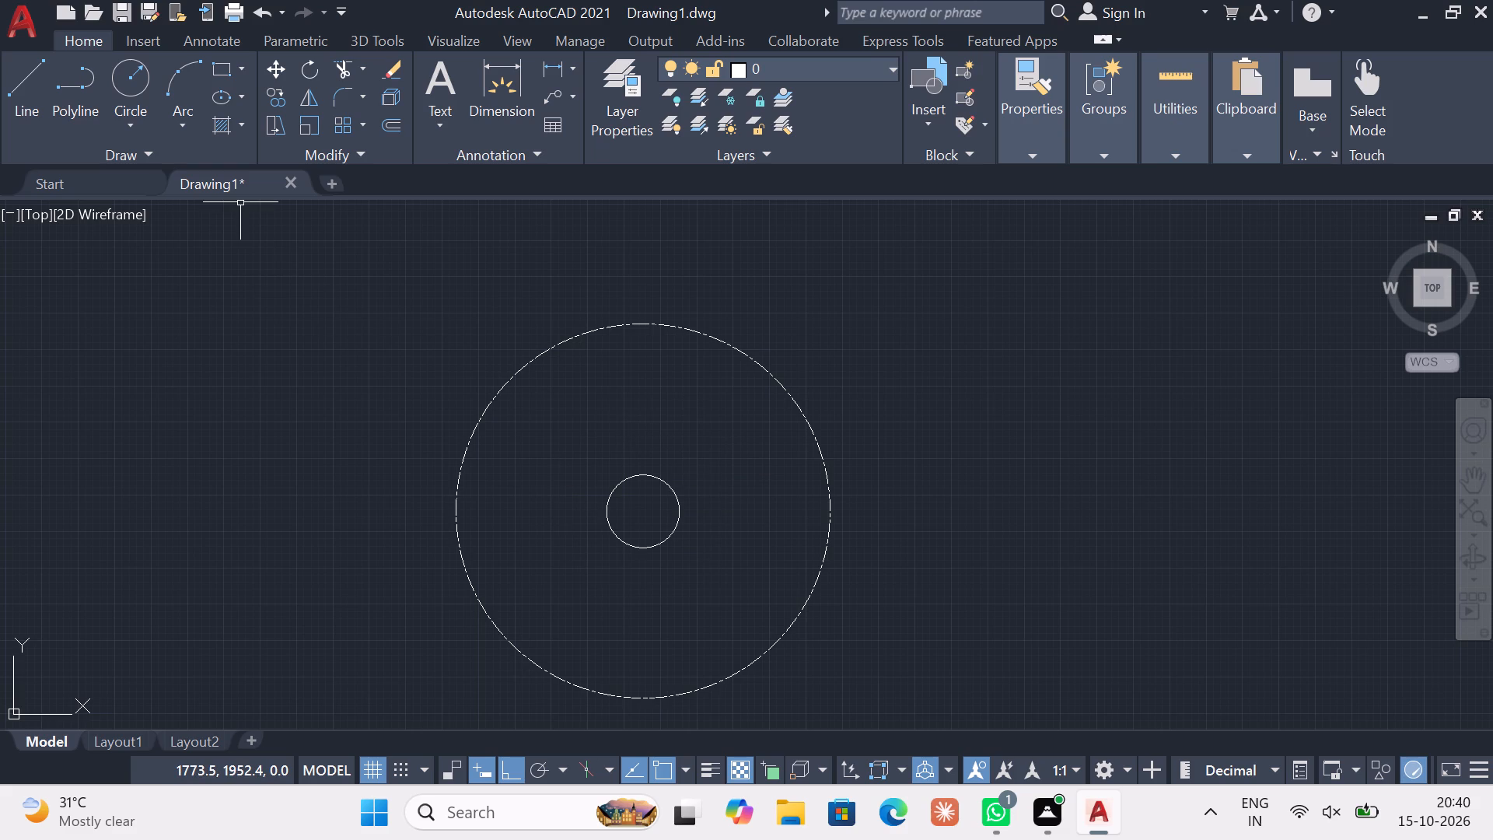
Draw a circle of radius 75 around the same centre as the existing circles.
left_click(134, 109)
left_click(101, 157)
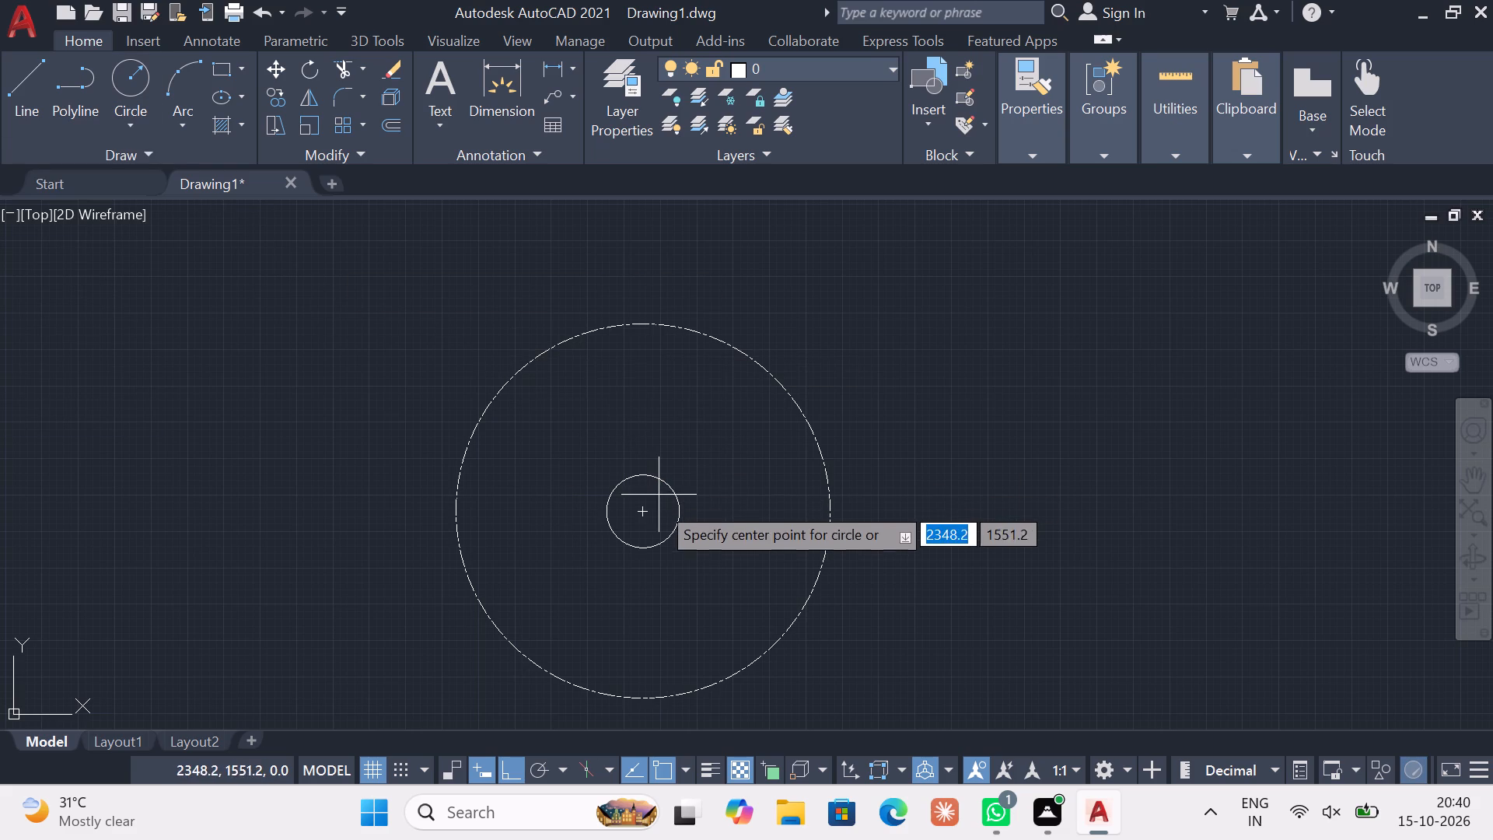
left_click(645, 511)
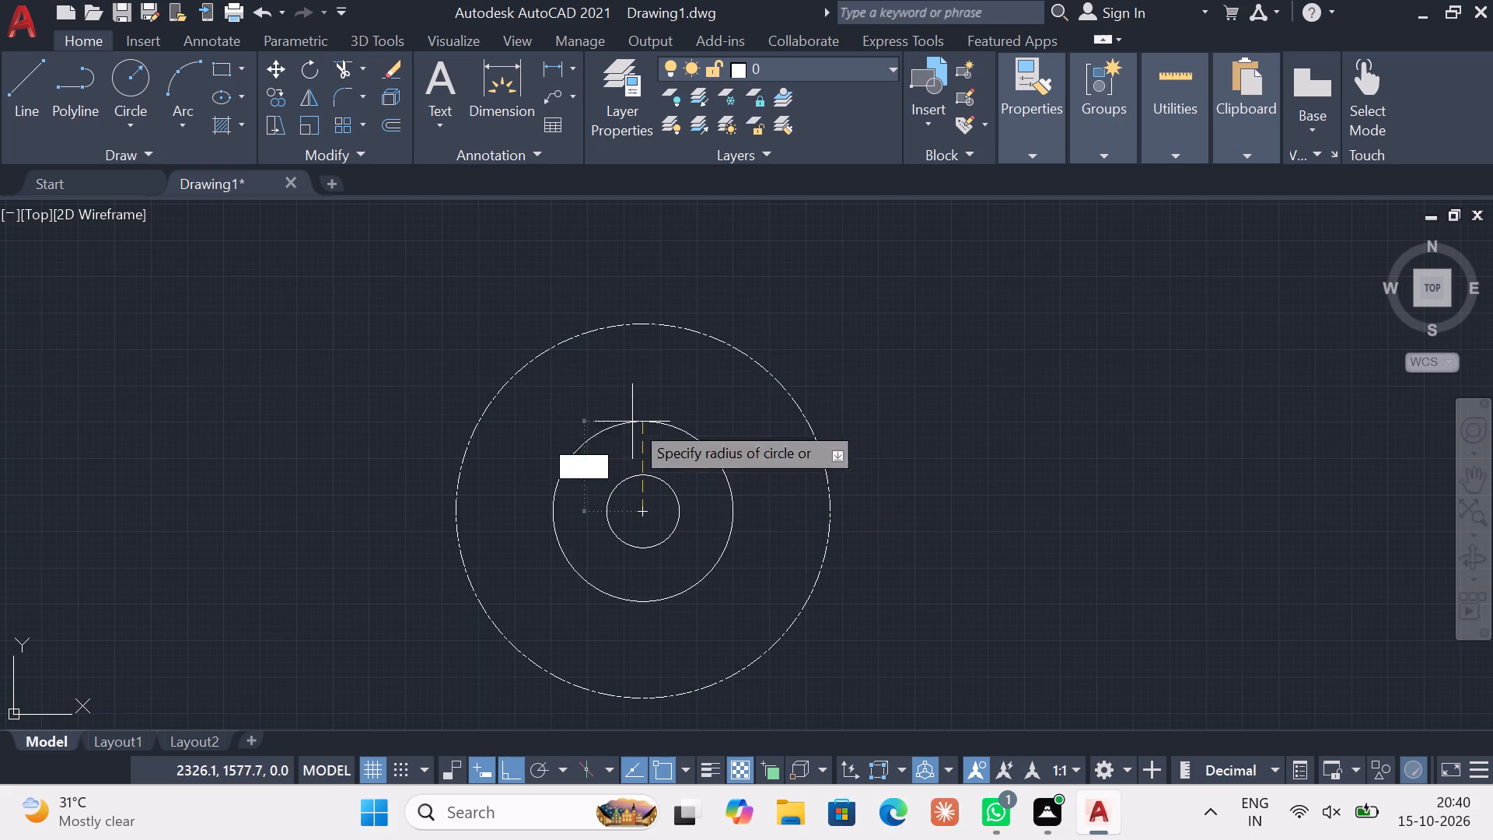
type("75")
key("Return")
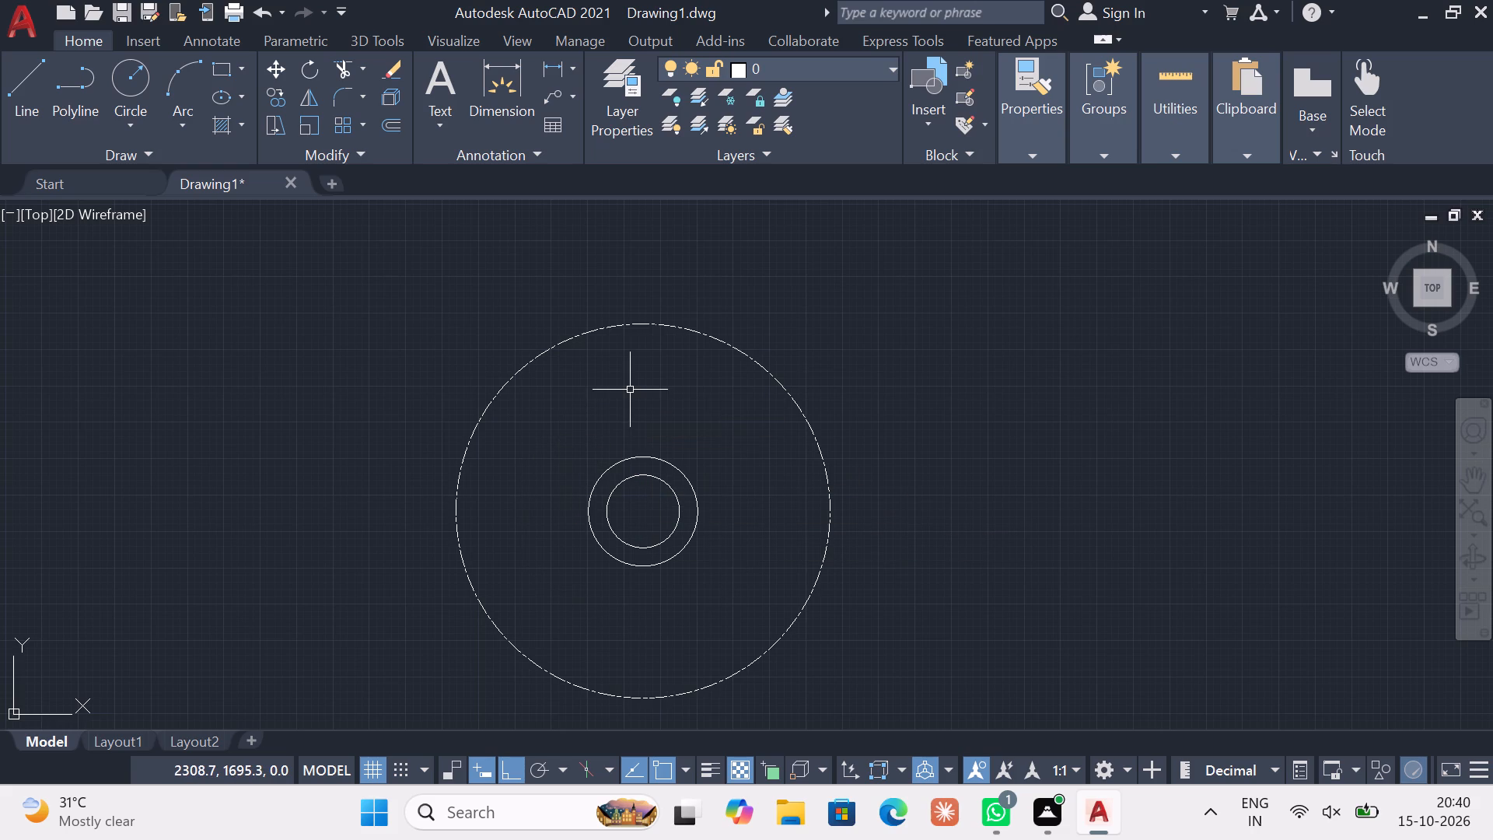
key("Escape")
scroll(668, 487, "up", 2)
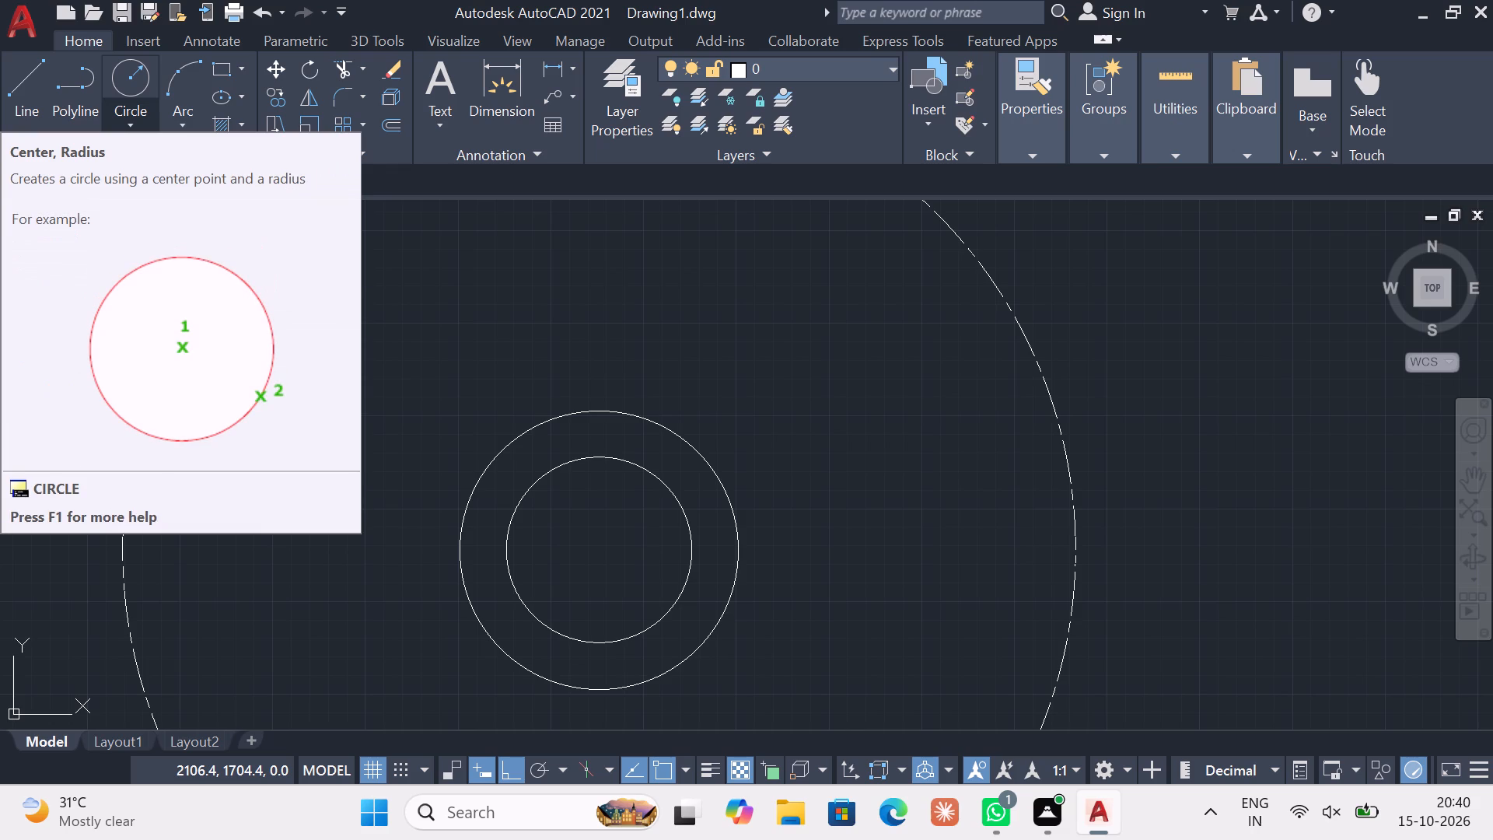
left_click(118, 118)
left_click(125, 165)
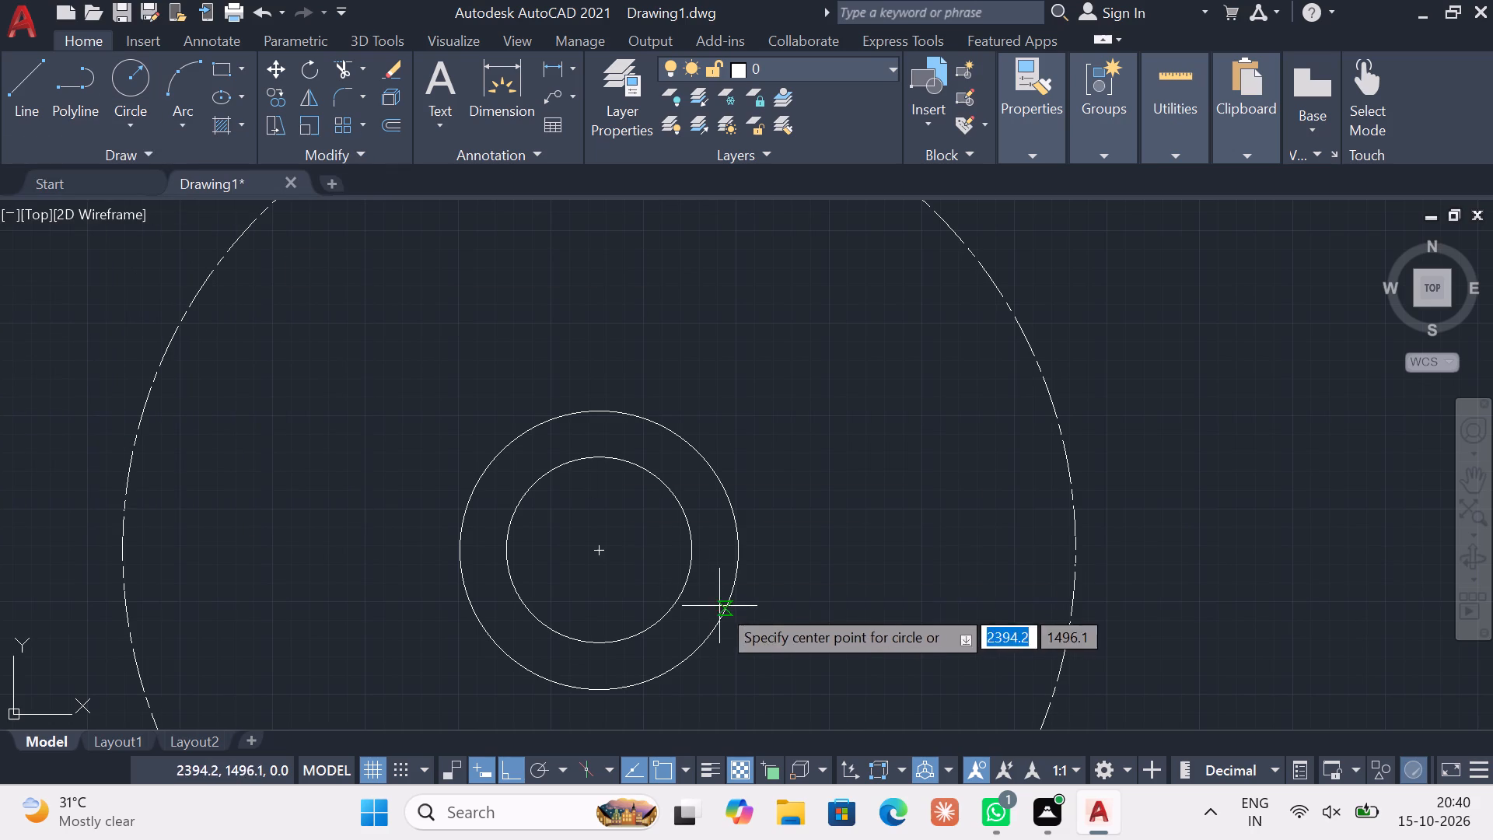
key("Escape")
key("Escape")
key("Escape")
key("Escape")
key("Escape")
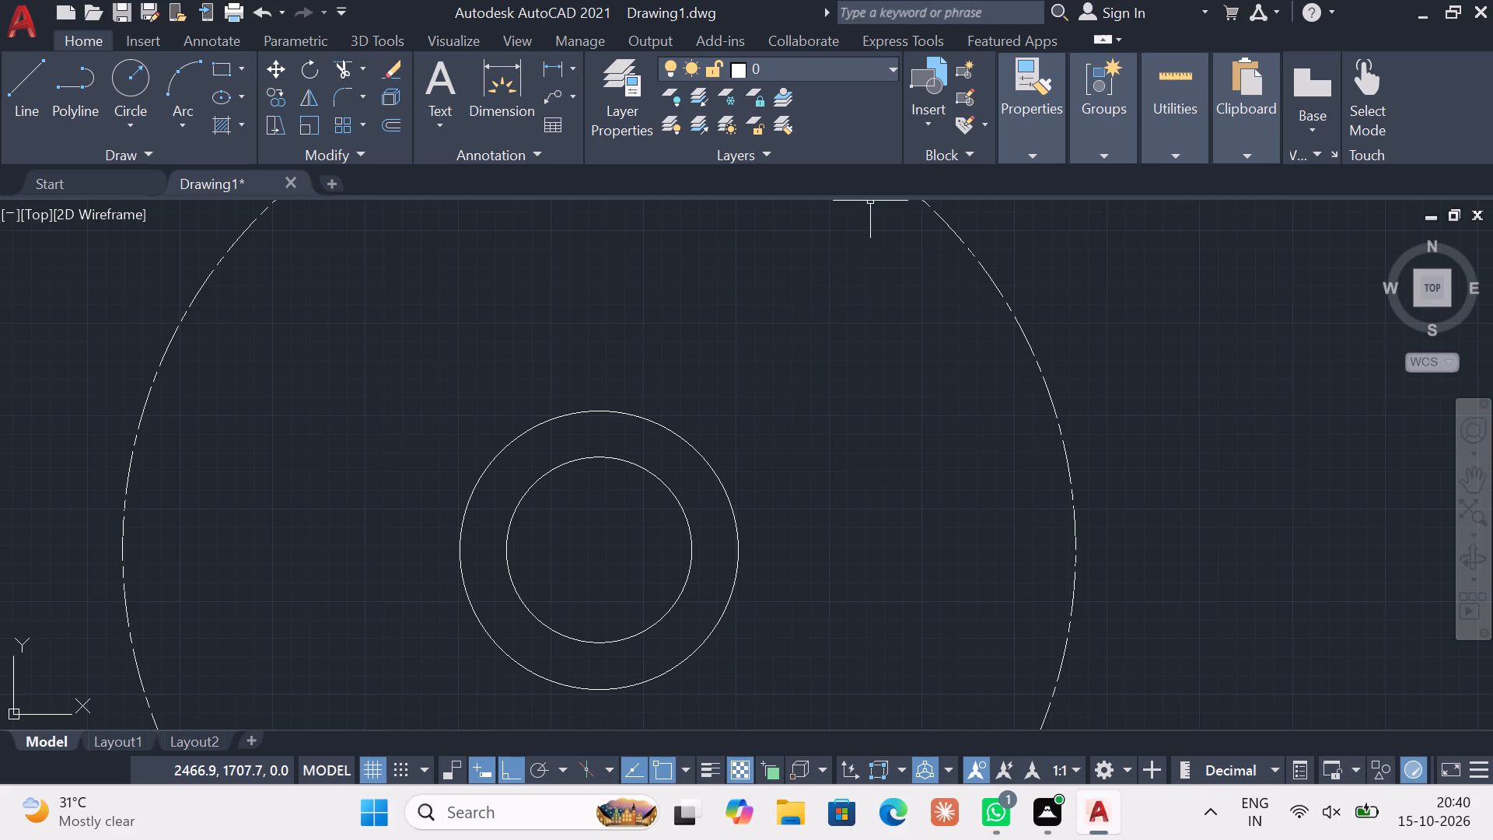
Draw a circle of radius 125 in the ACAD_ISO08W100 linetype around the common centre of the existing circles.
left_click(1021, 146)
left_click(996, 235)
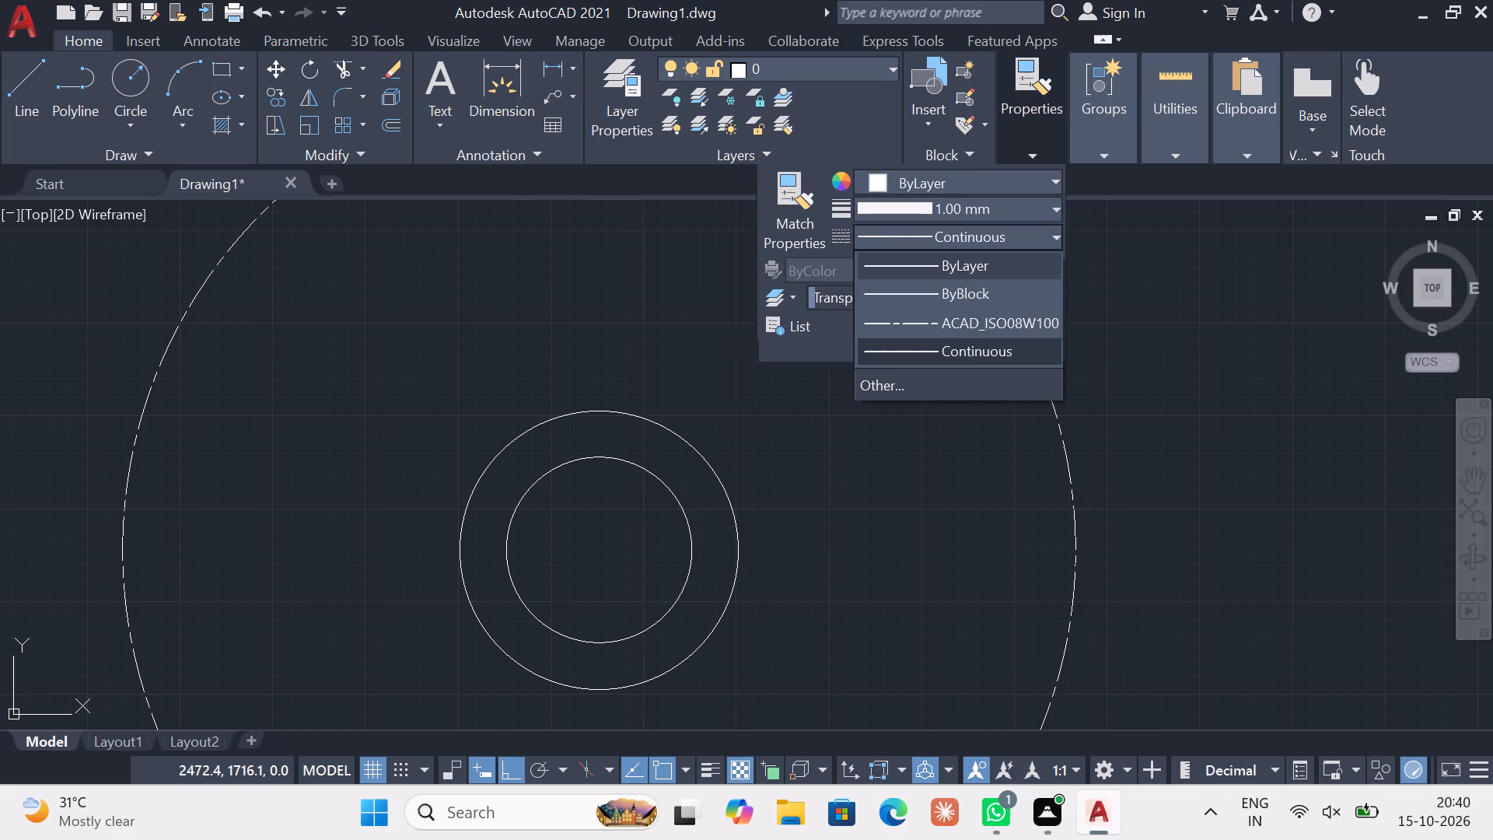
left_click(963, 322)
left_click(128, 118)
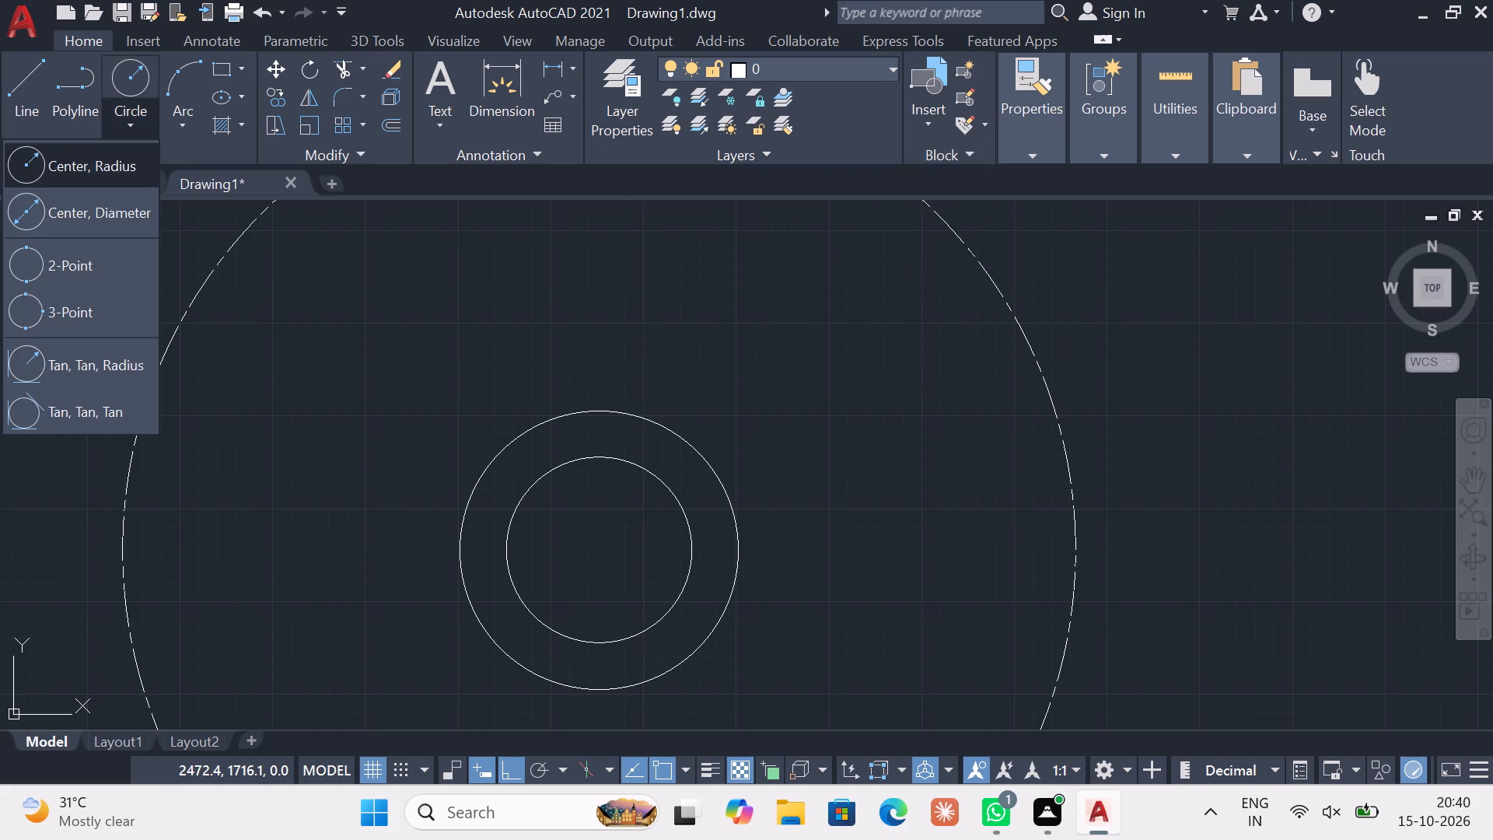
left_click(110, 159)
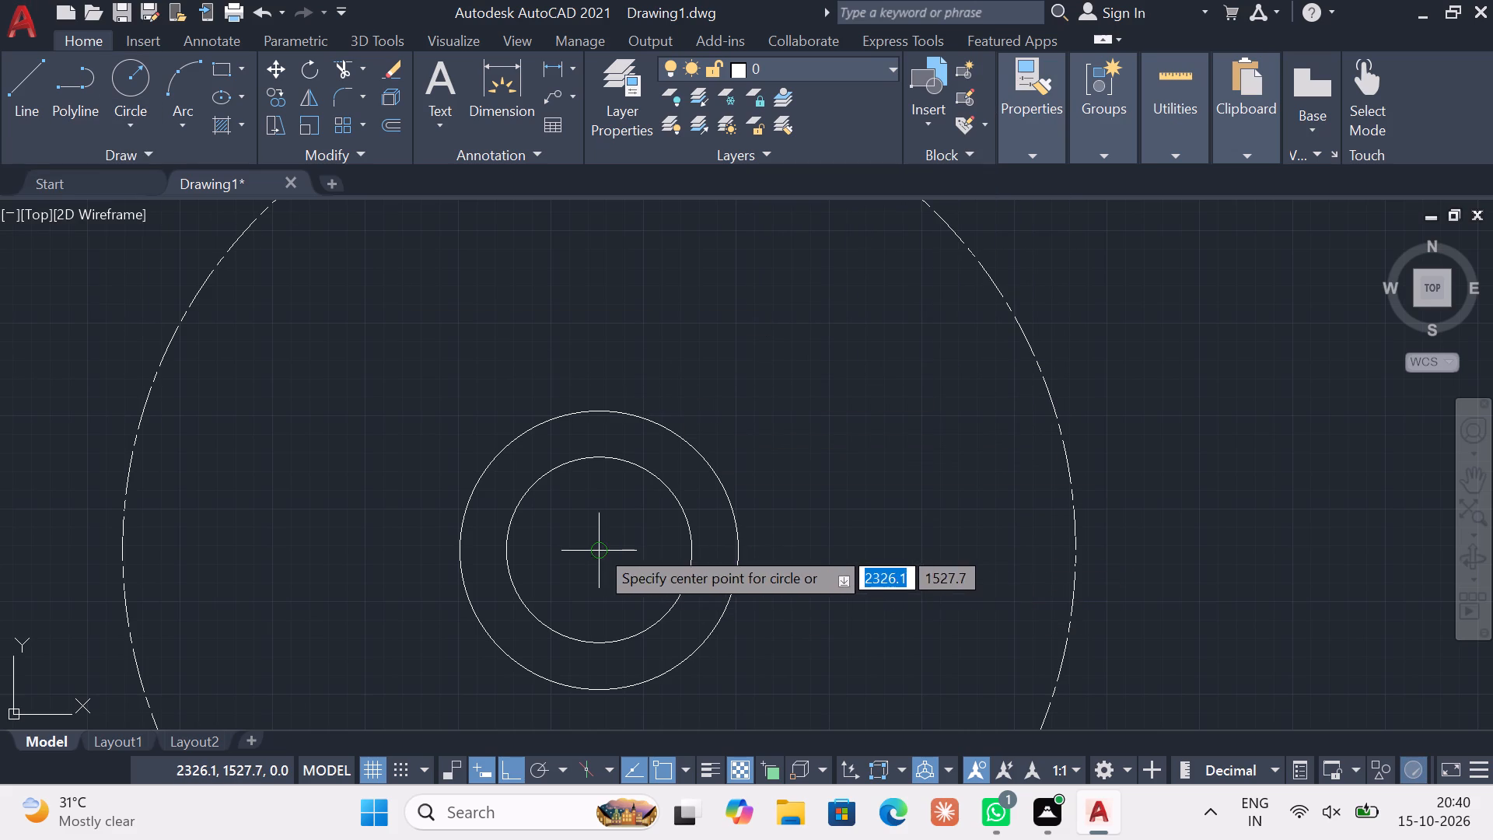
left_click(597, 547)
type("125")
key("Return")
key("Escape")
scroll(610, 500, "down", 1)
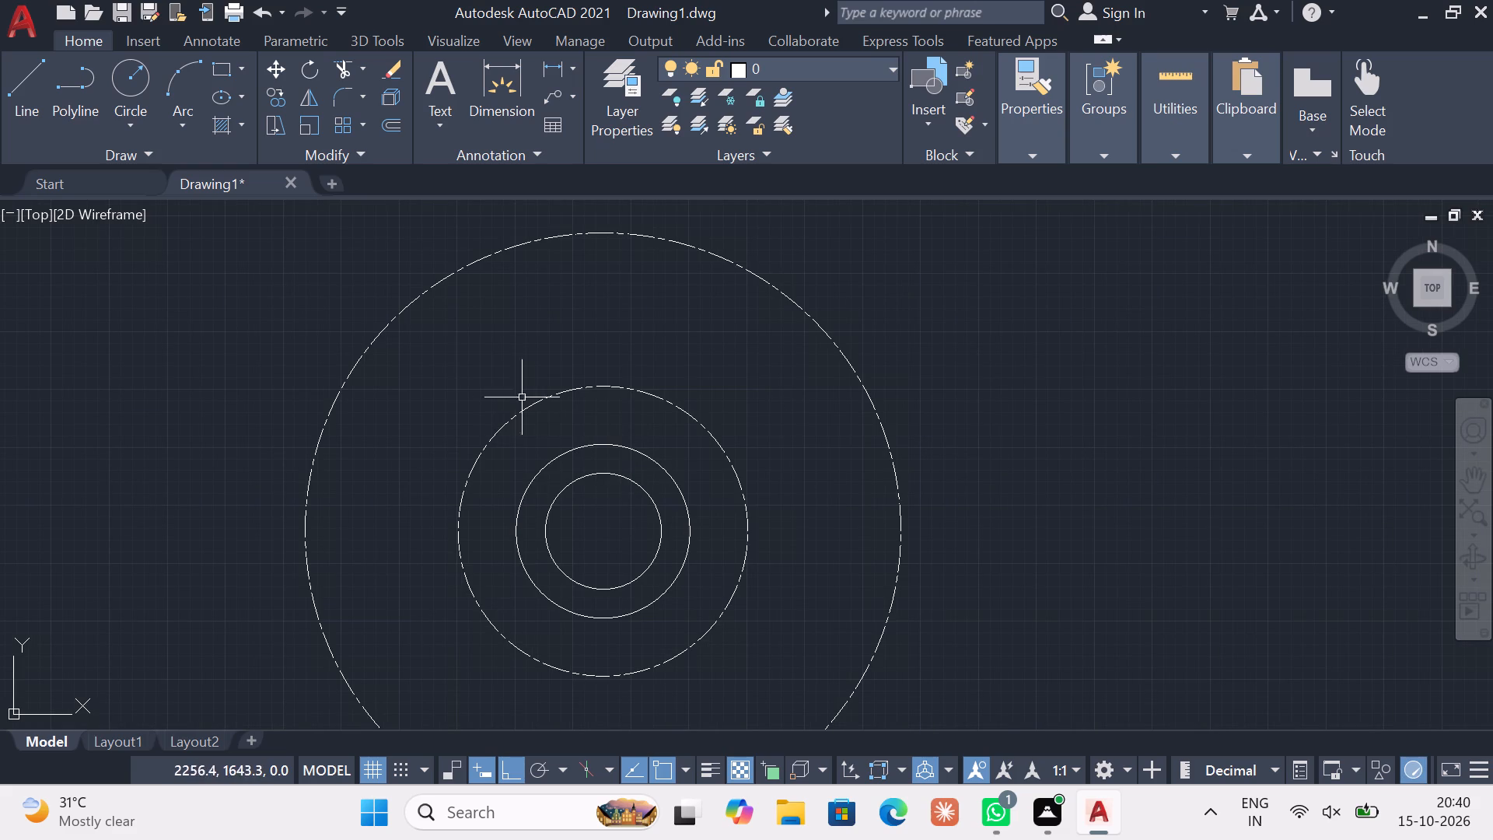
key("Escape")
Draw a horizontal dashed centre line about 382 long from the circles' centre out to the left past the outer circle.
left_click(0, 94)
left_click(13, 98)
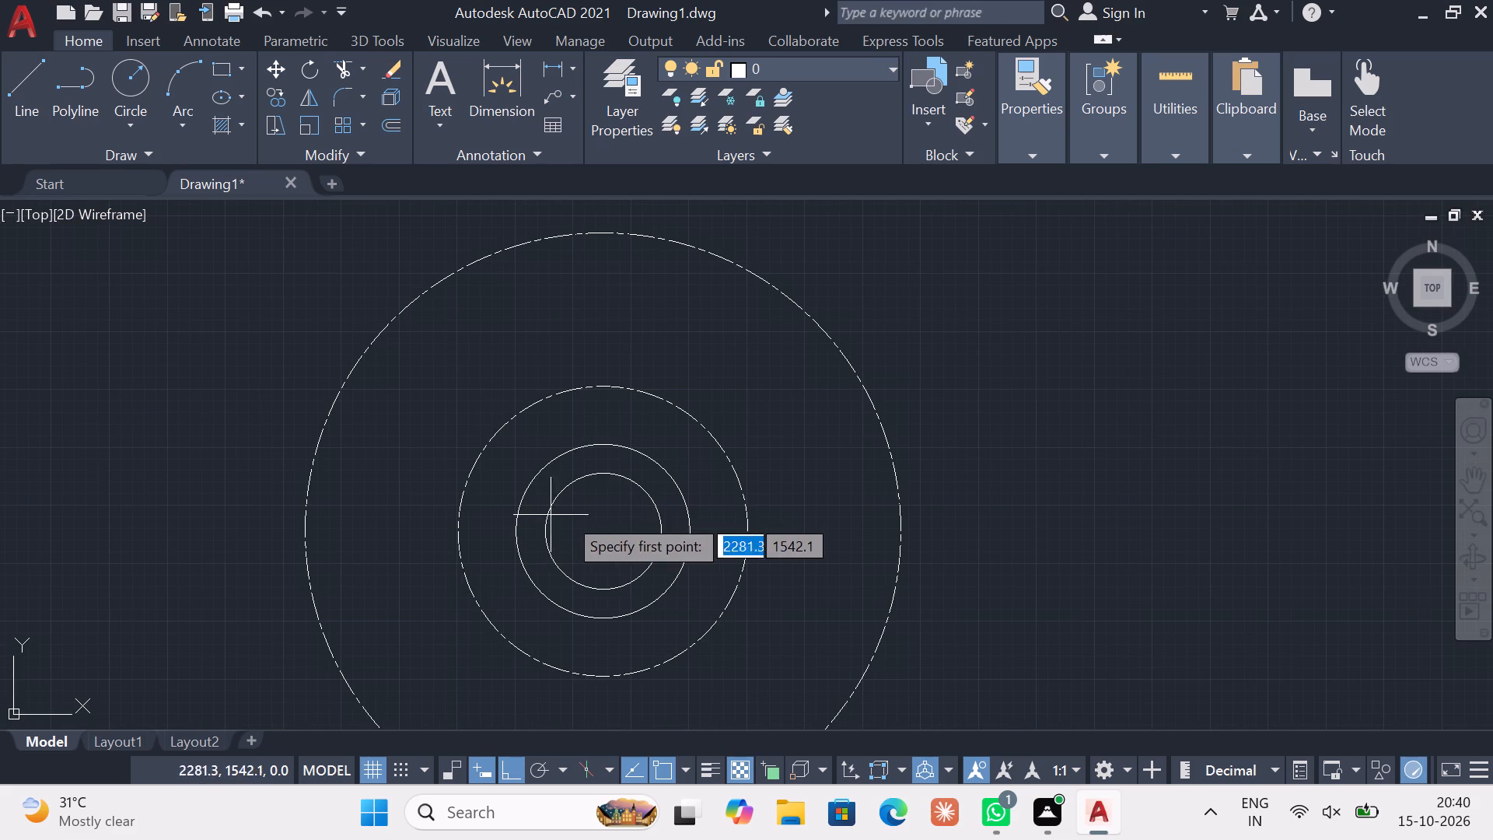
left_click(608, 534)
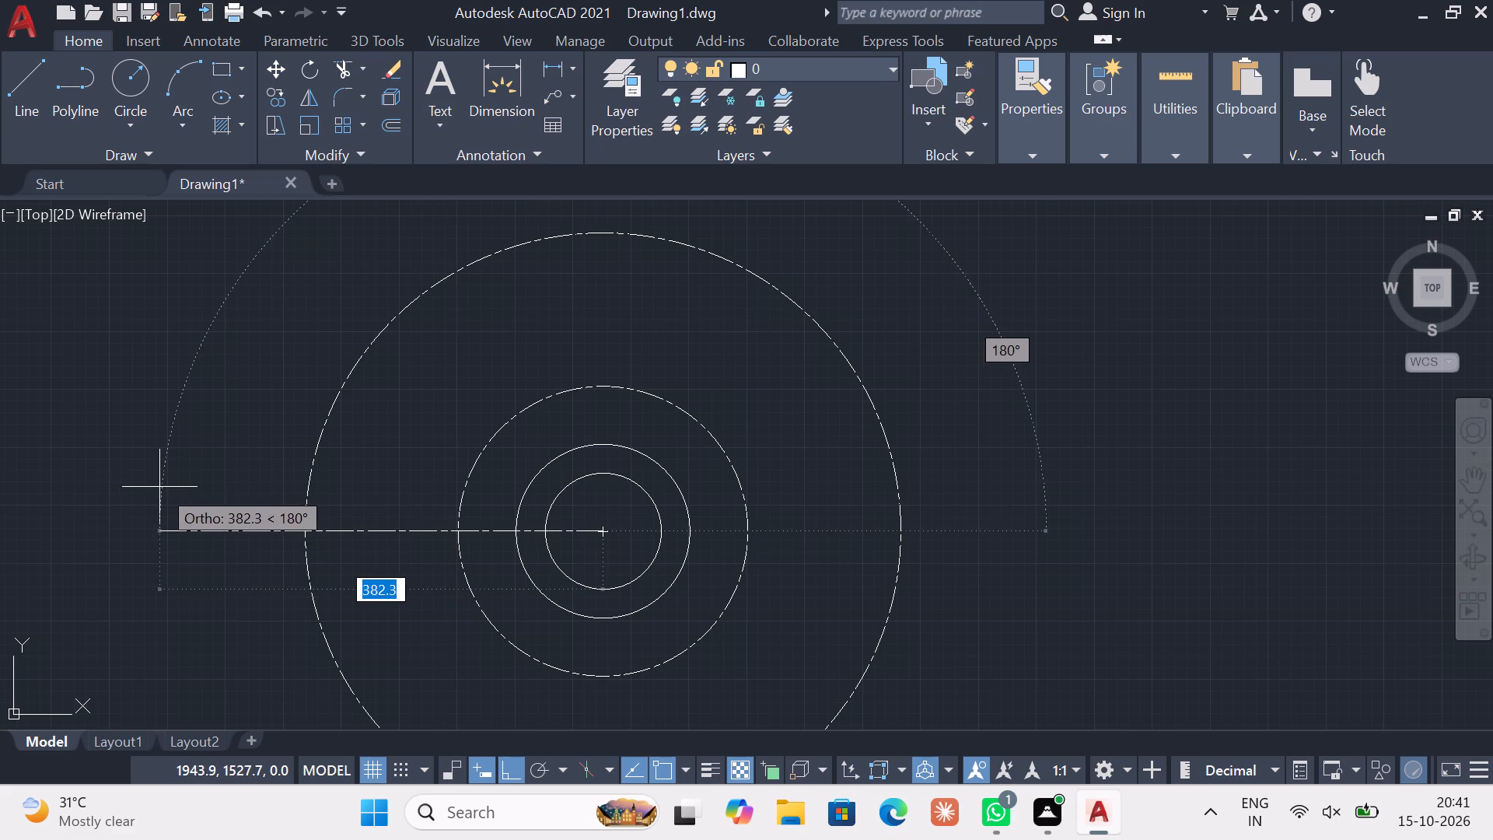
left_click(159, 487)
key("Escape")
key("Escape")
With Ortho off, draw a dashed line about 349 long at 30° from the circles' centre, out past the outer circle.
left_click(13, 106)
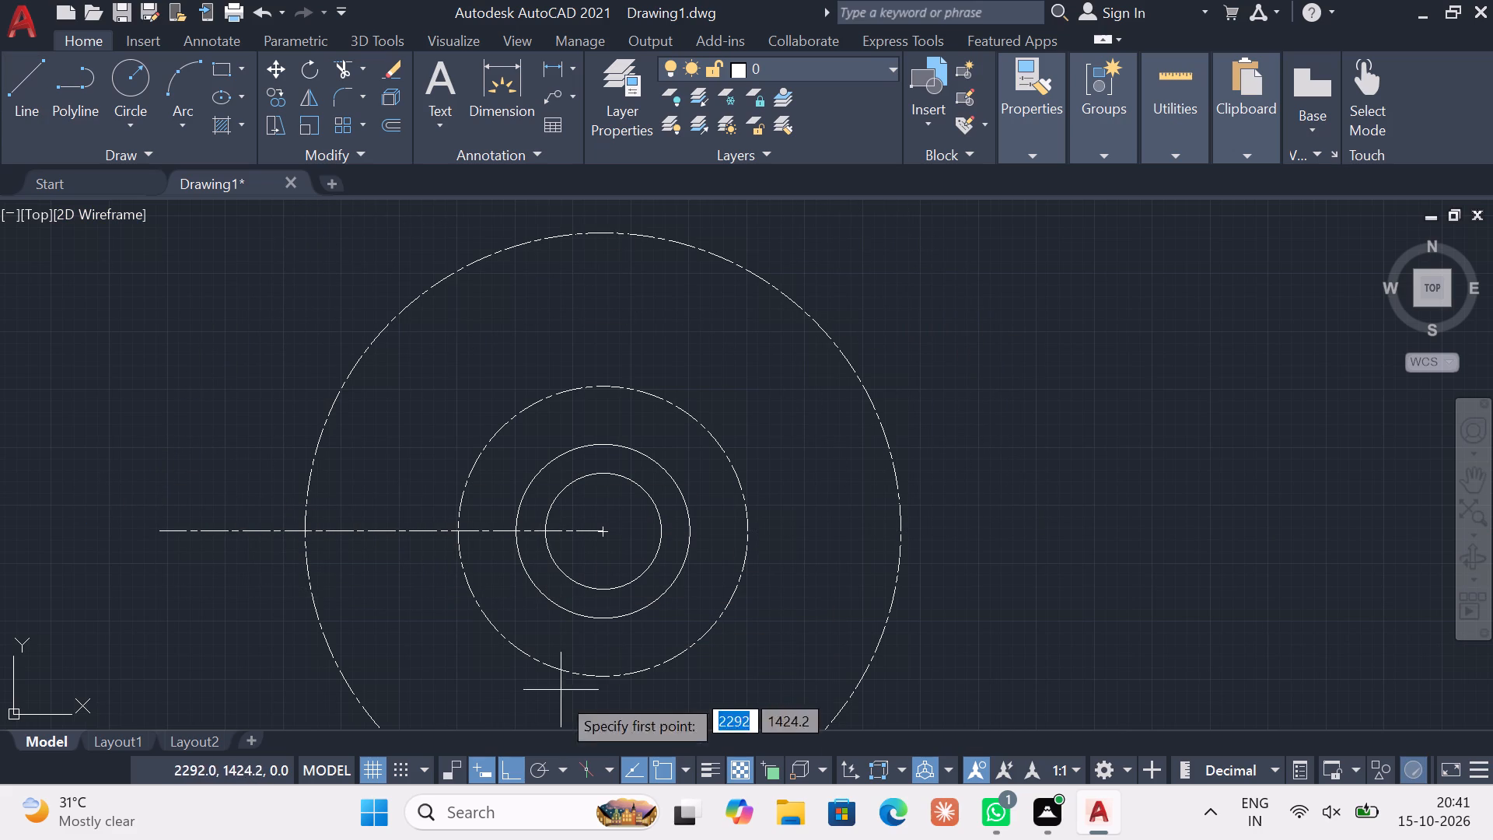
left_click(520, 761)
left_click(602, 528)
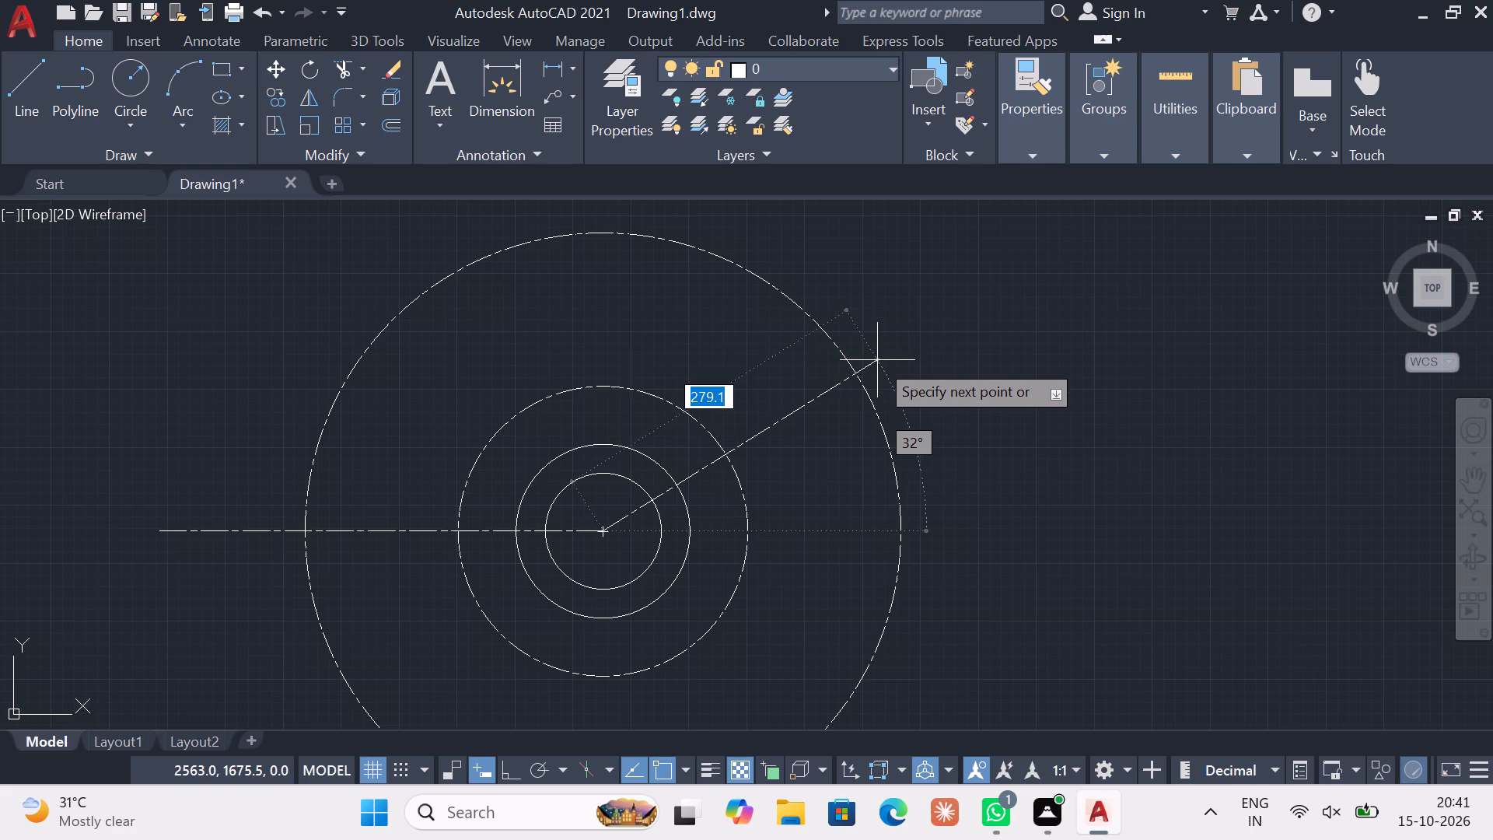
key("Tab")
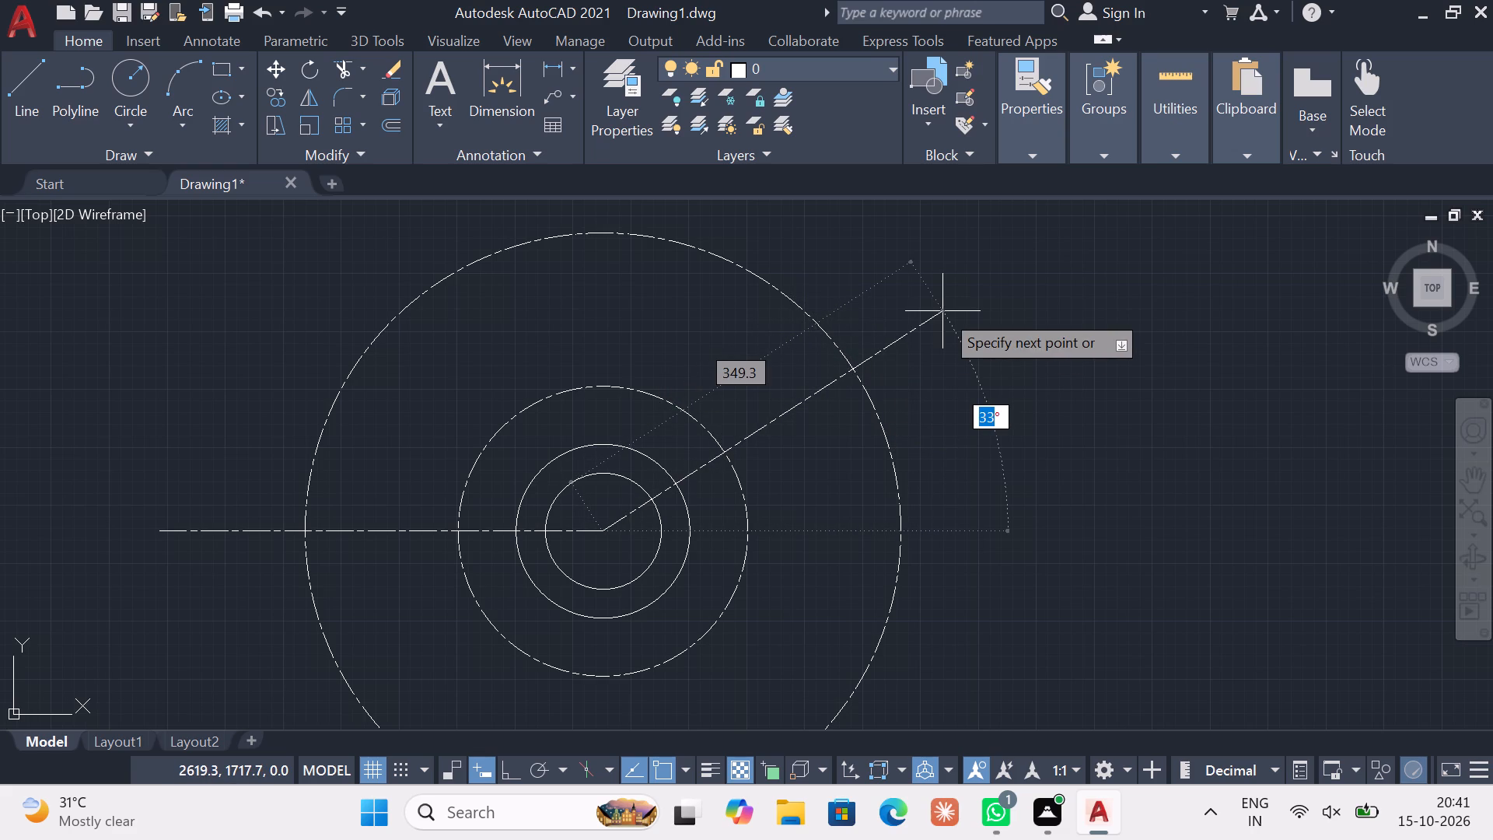
type("30")
key("Return")
key("Escape")
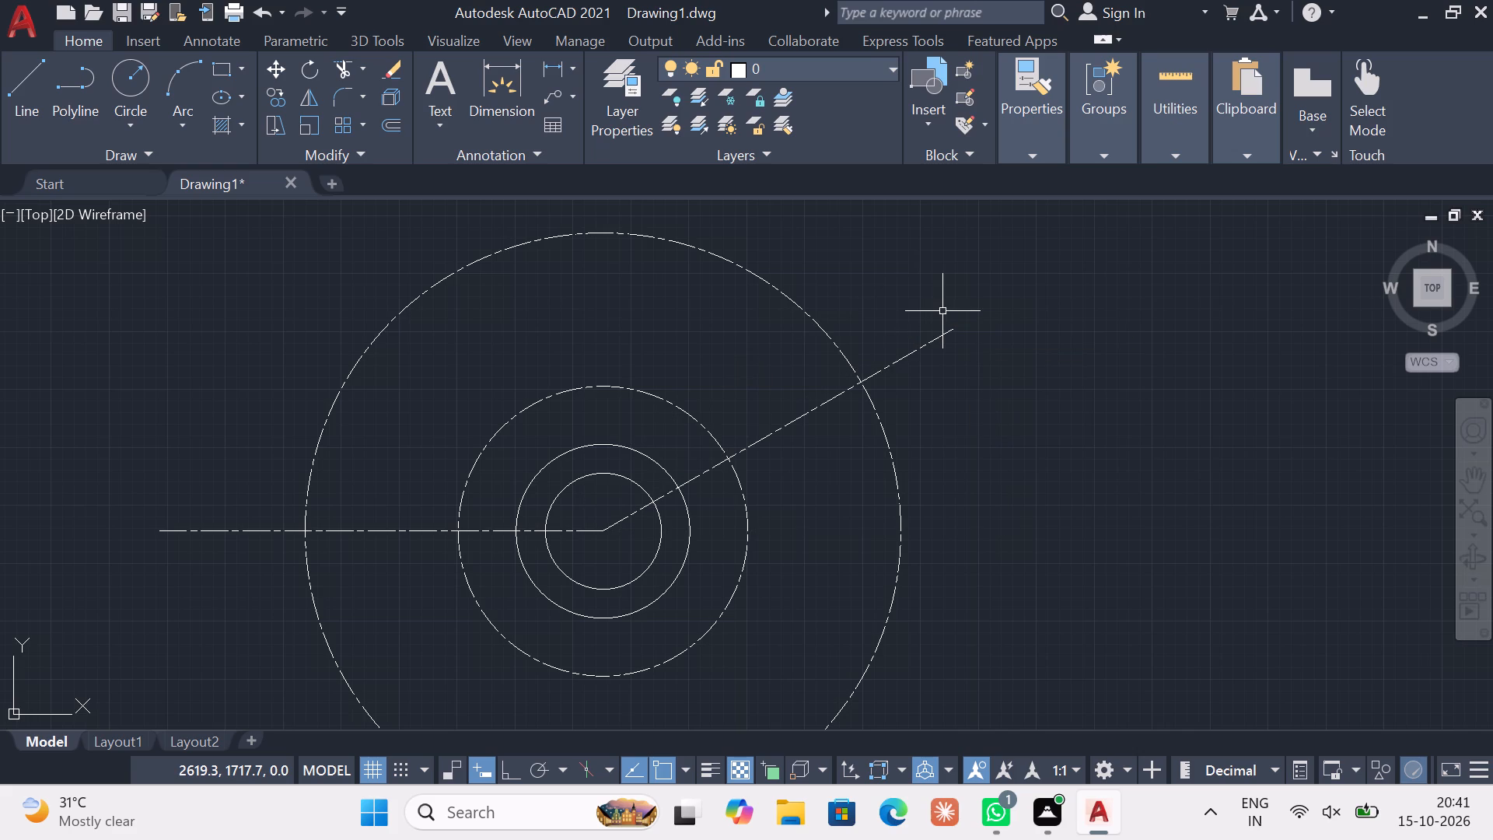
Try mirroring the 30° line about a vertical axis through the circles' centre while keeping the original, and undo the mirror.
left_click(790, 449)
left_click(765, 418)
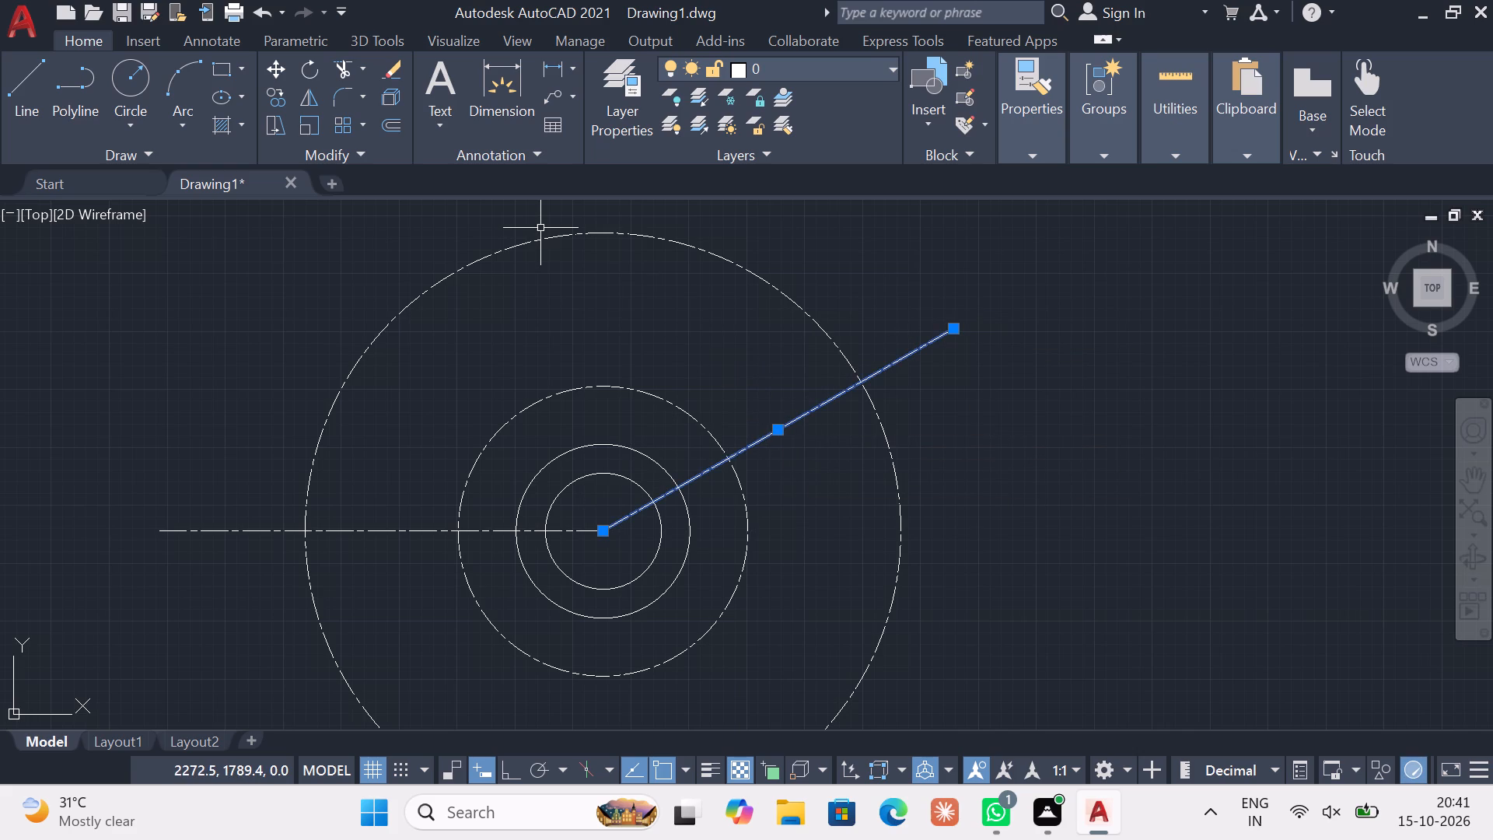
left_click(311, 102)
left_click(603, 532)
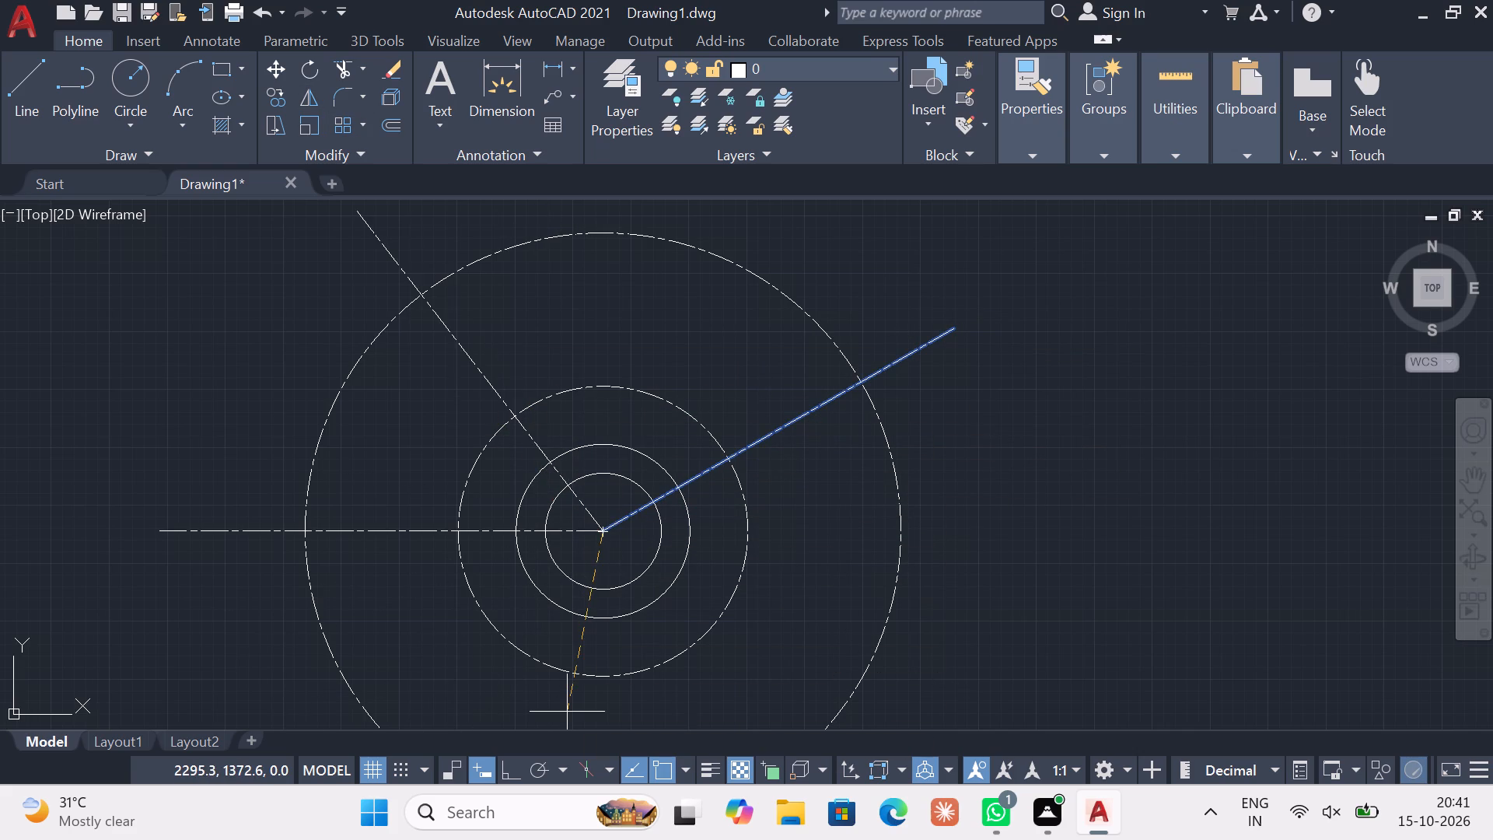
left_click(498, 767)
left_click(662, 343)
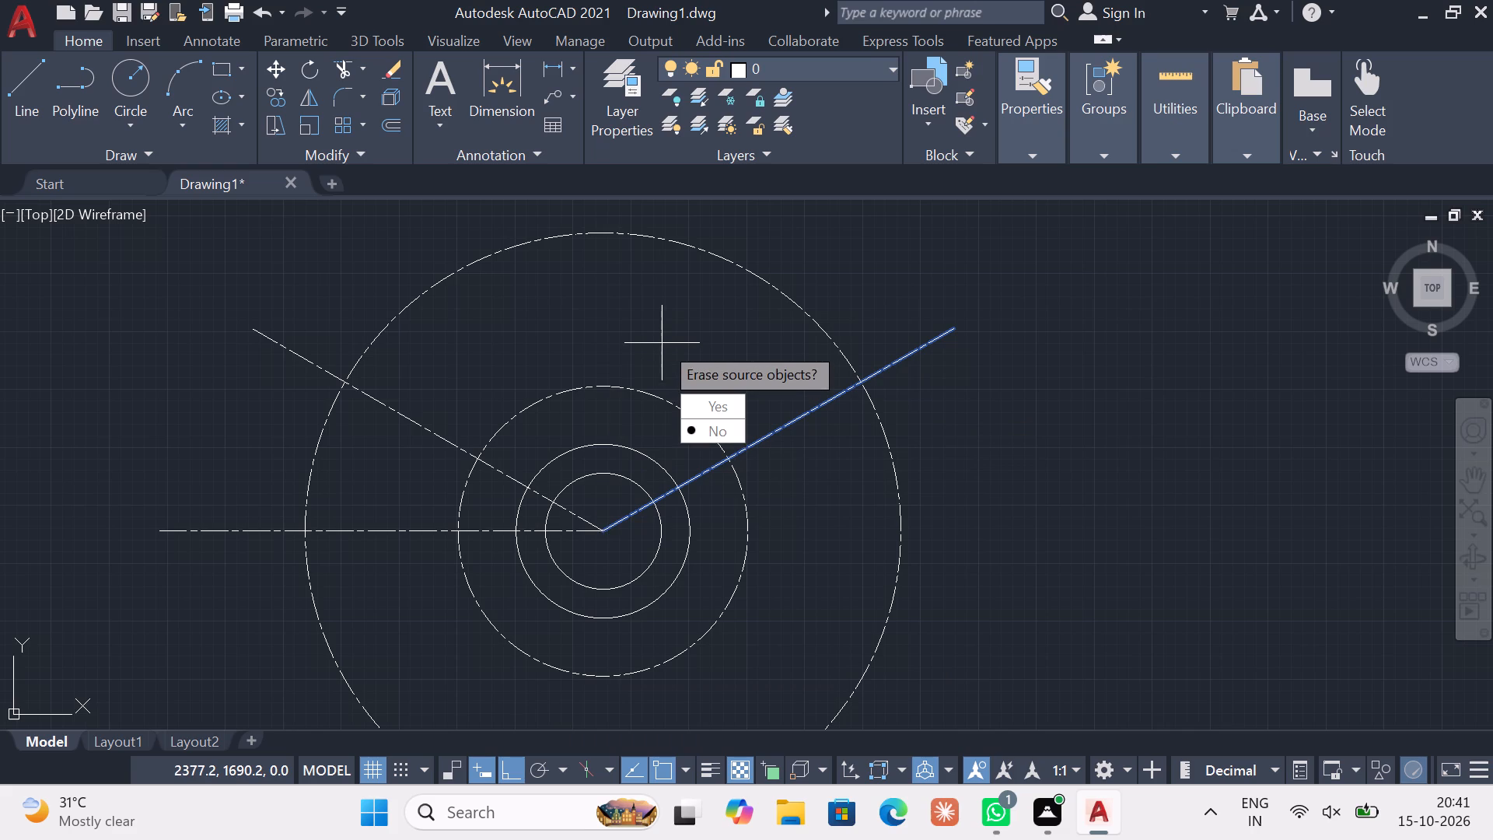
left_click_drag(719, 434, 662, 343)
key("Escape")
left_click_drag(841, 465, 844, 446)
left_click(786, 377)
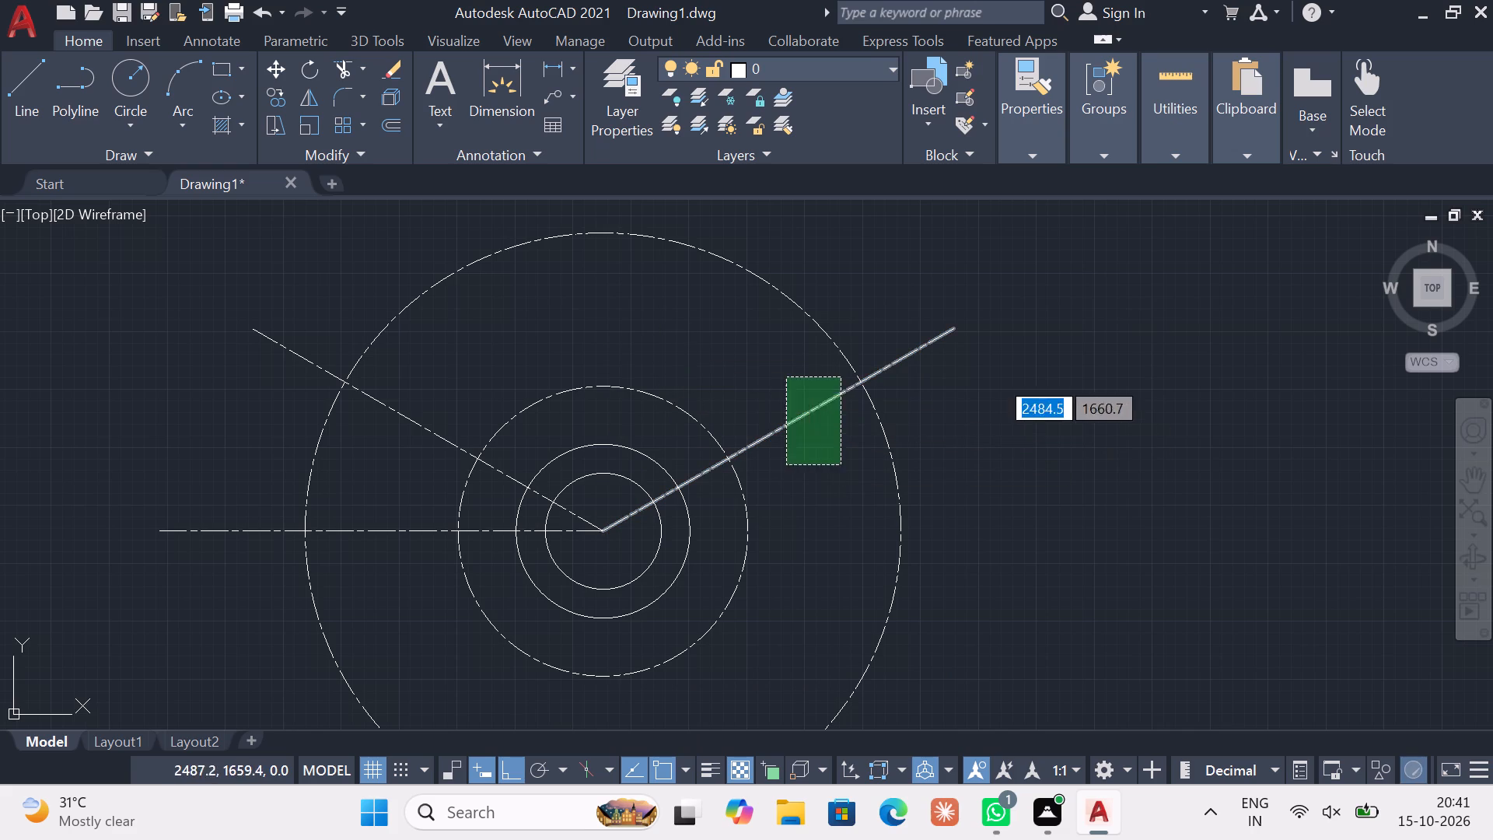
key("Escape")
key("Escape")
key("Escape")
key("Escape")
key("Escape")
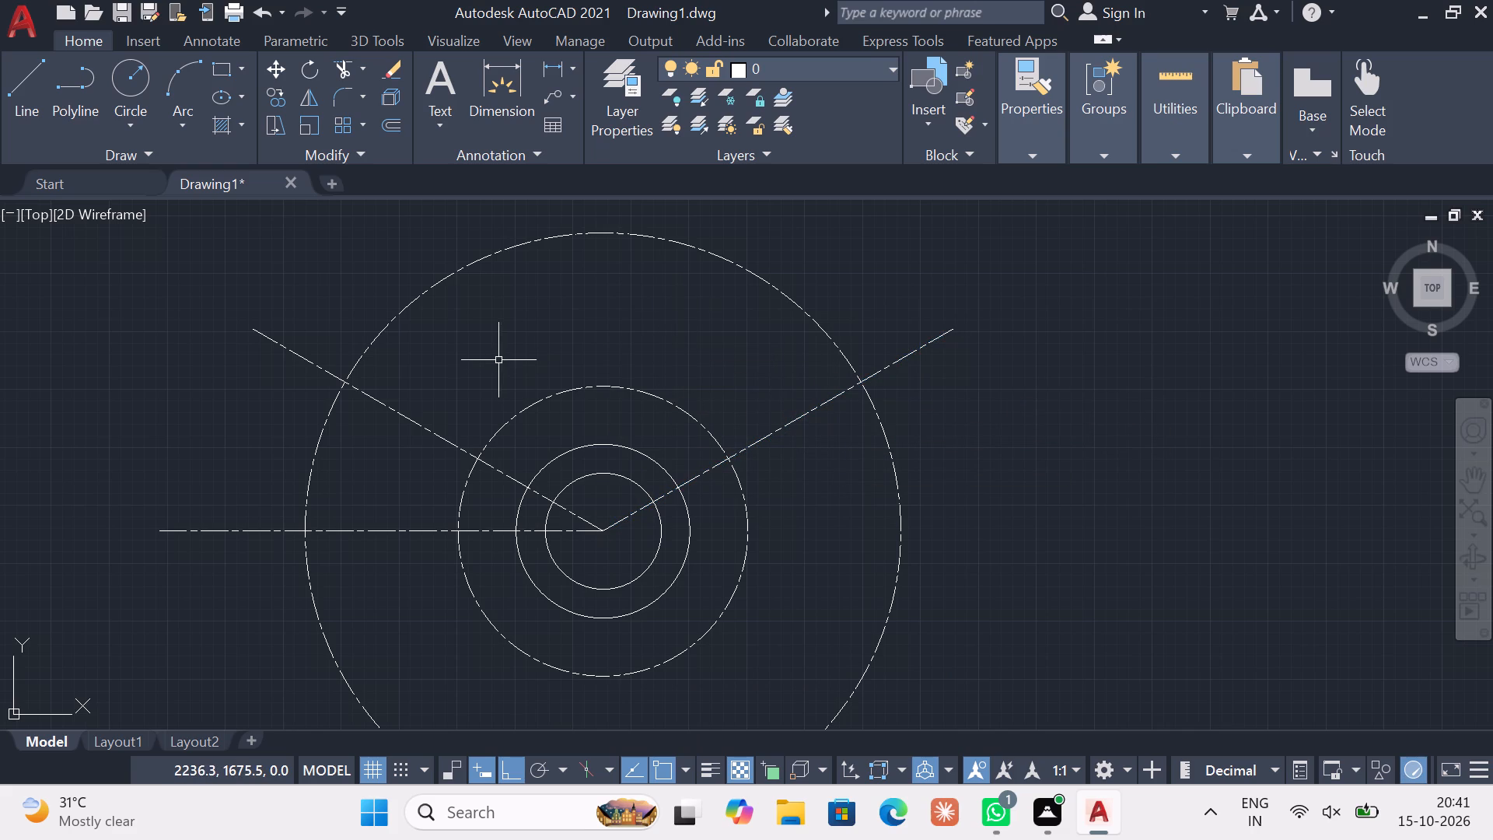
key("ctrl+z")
Mirror the 30° line about the vertical axis through the circles' centre, erasing the source line.
left_click(309, 99)
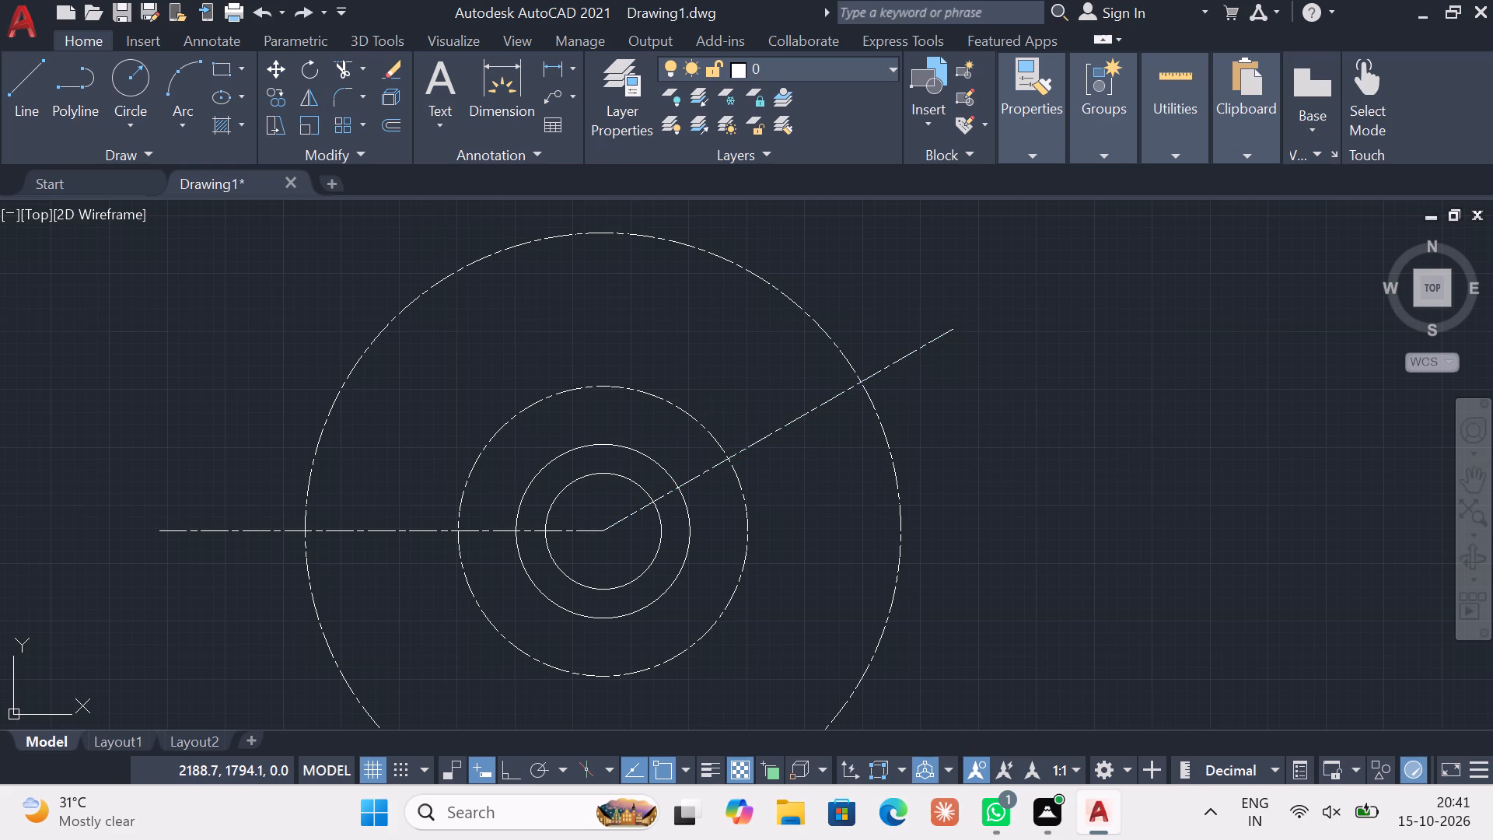
left_click(776, 432)
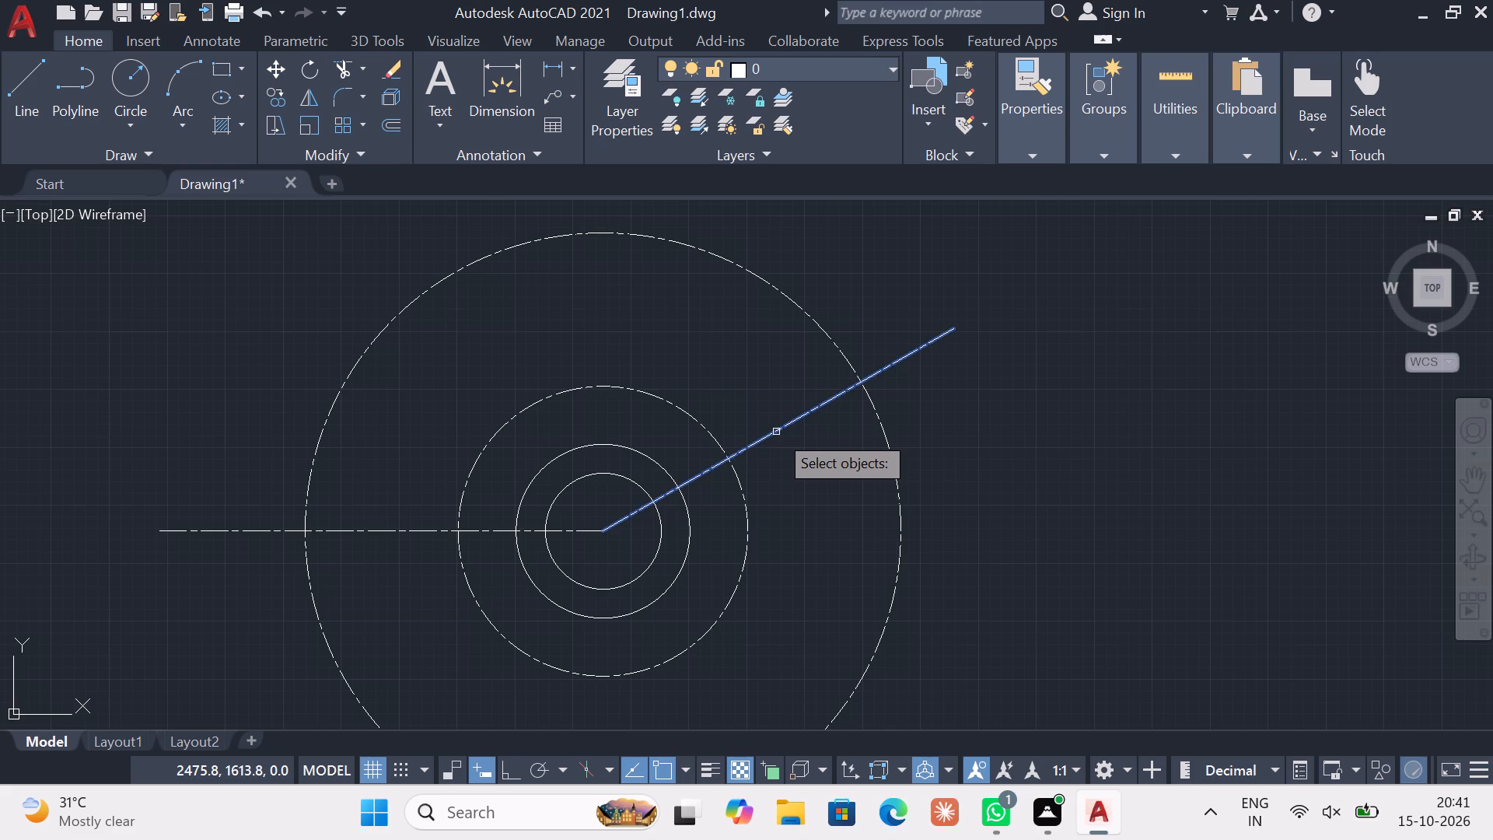
right_click(776, 432)
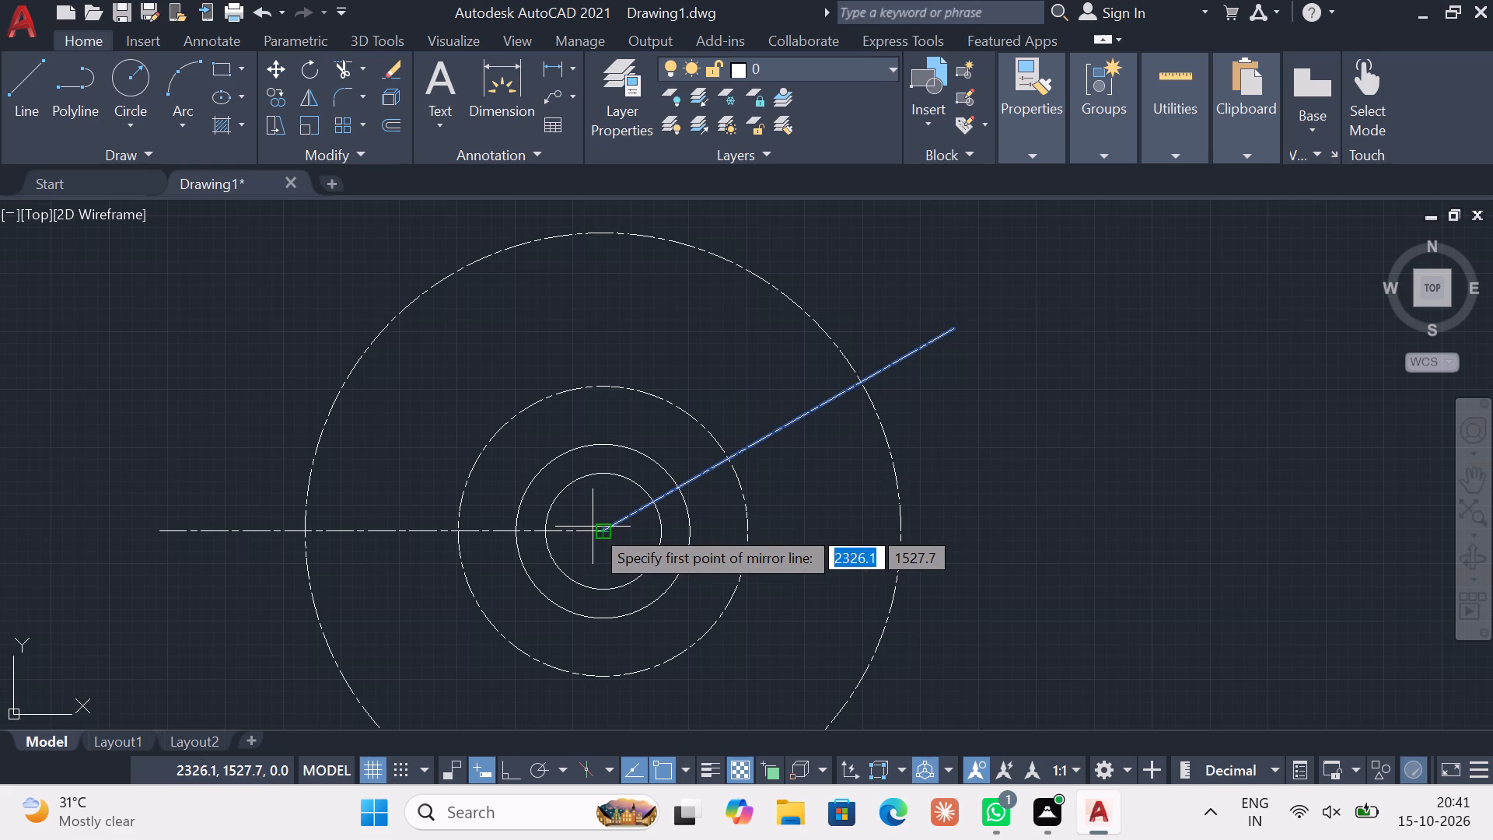
left_click(600, 529)
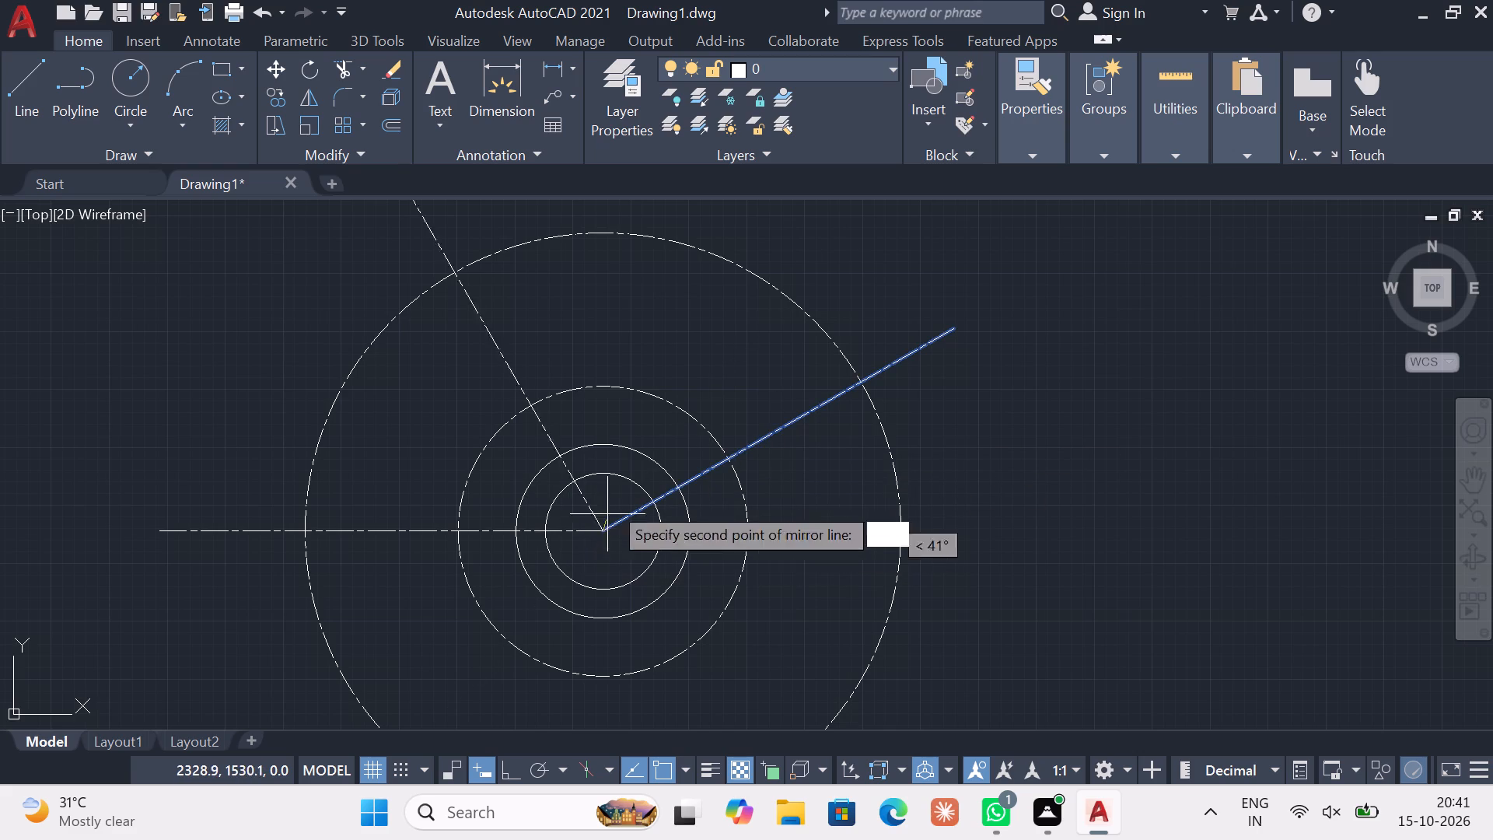
left_click(513, 765)
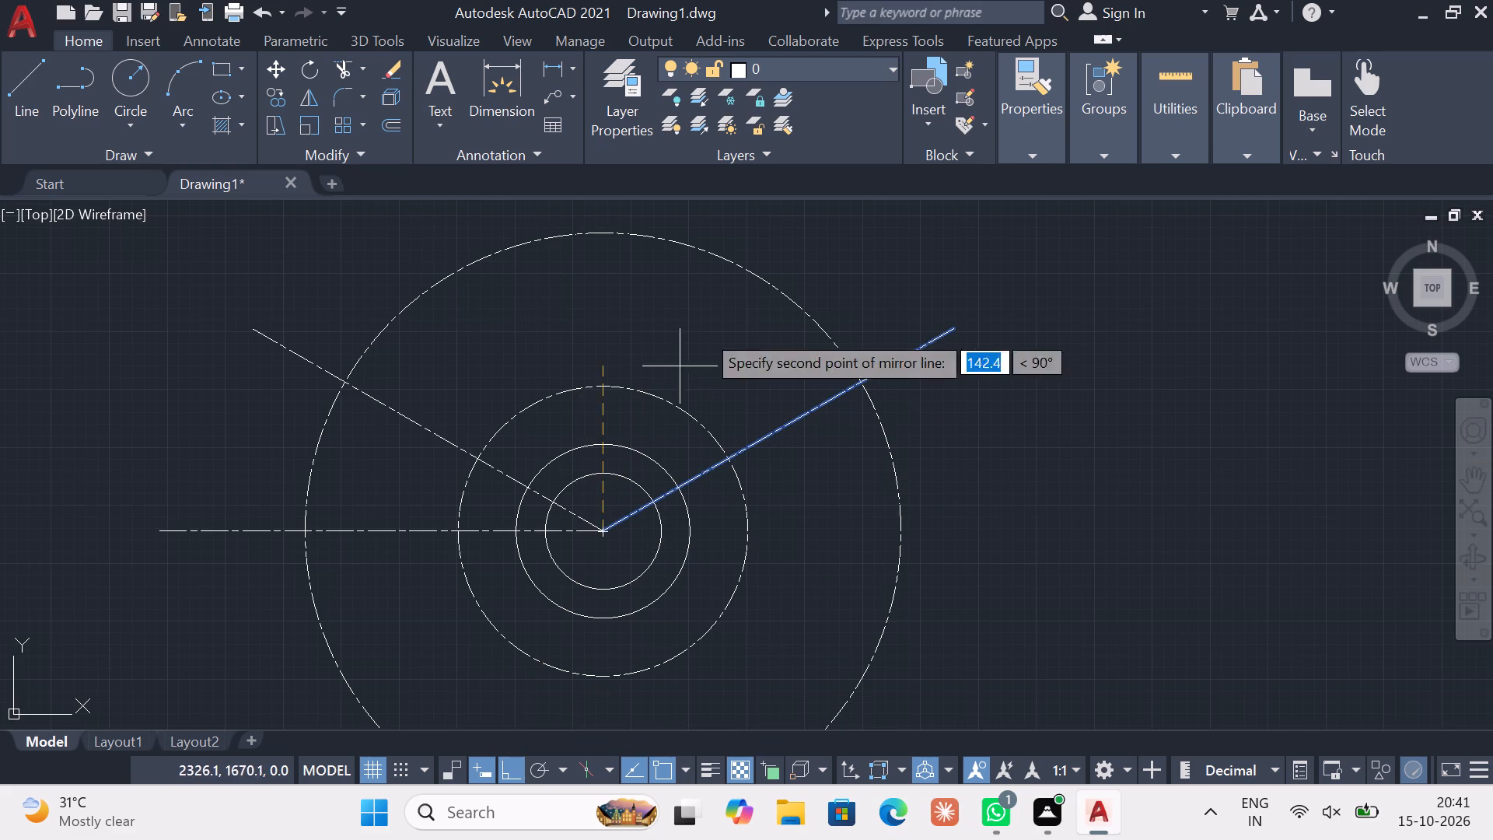
left_click(712, 308)
left_click_drag(743, 366, 712, 308)
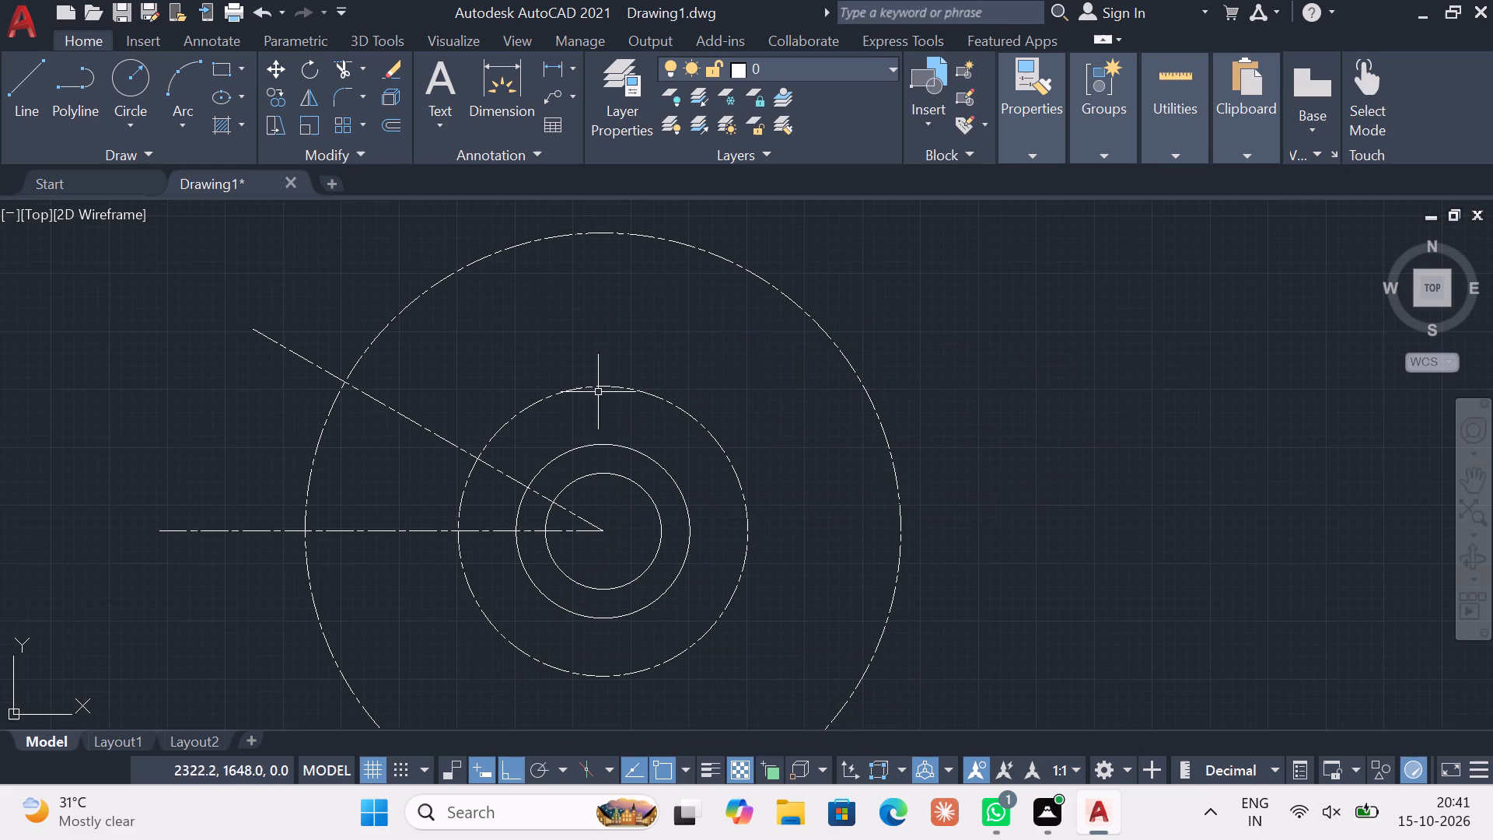
key("Escape")
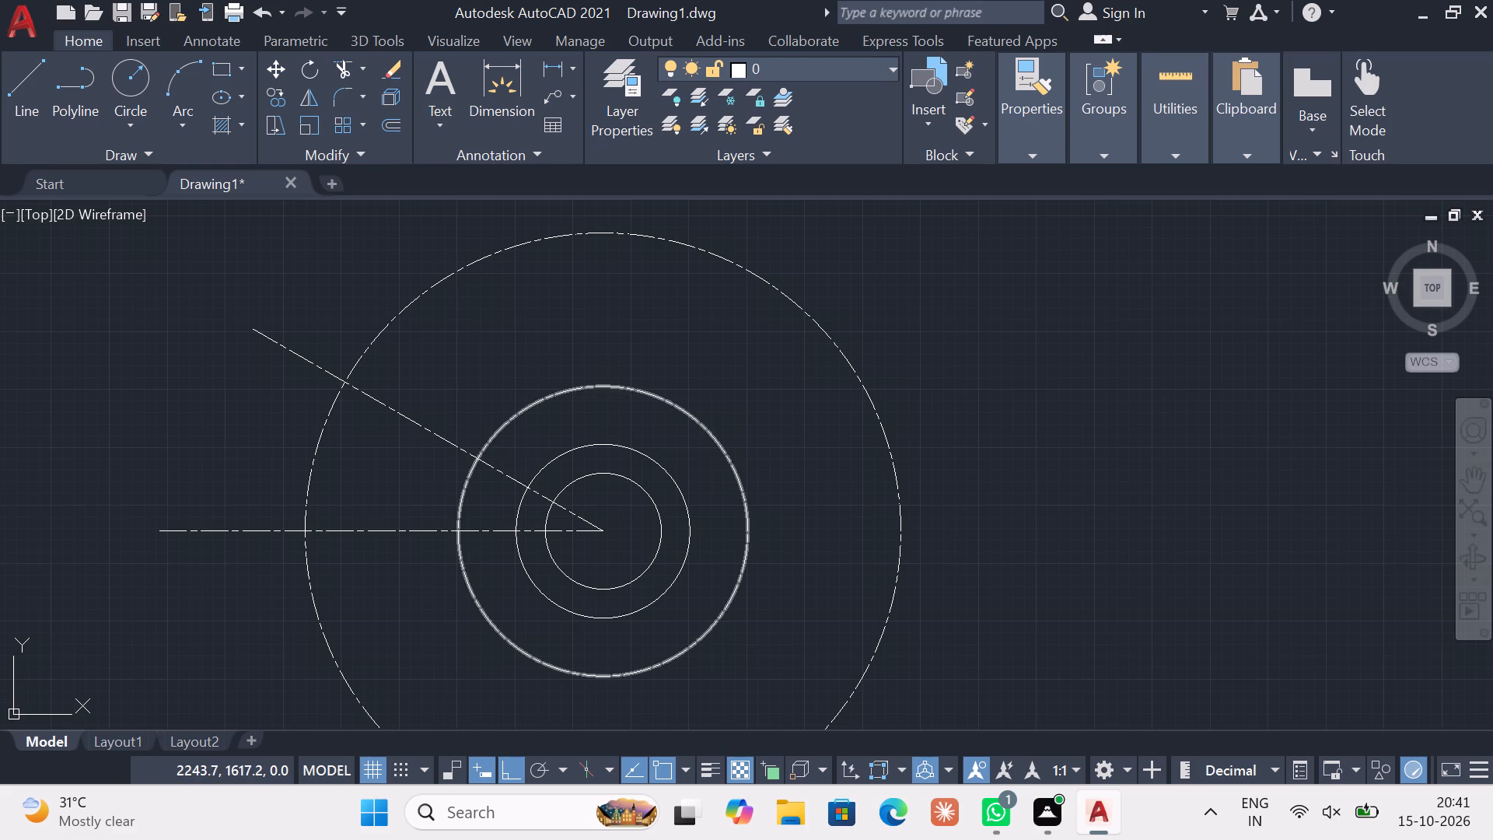
Draw a circle of radius 25 in the Continuous linetype, centred where the mirrored angled line crosses the radius 125 dashed circle.
left_click(1031, 159)
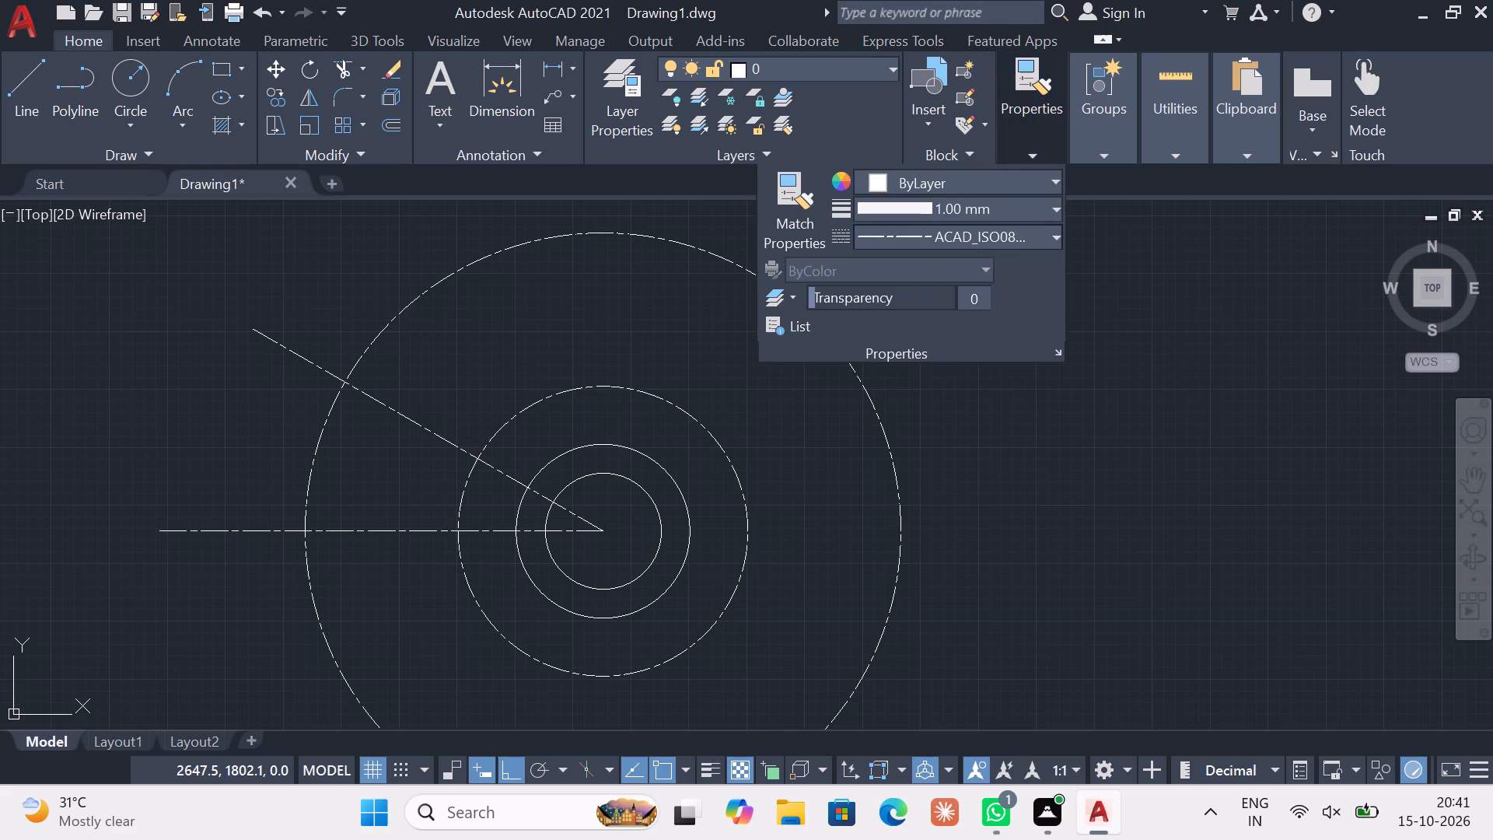
left_click(992, 239)
left_click(961, 351)
key("Escape")
key("Escape")
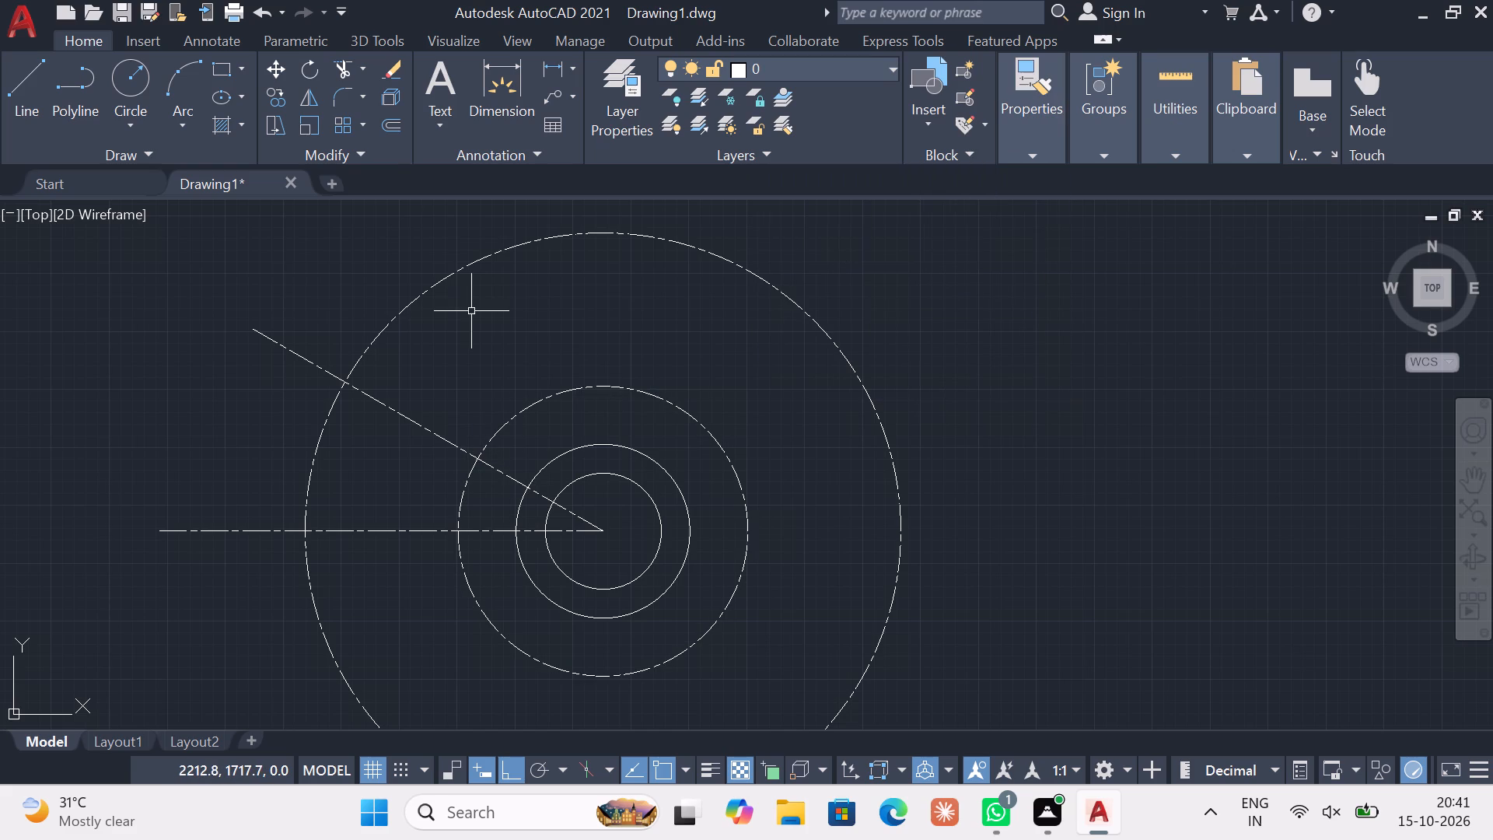
key("Escape")
key("Escape")
key("Escape")
key("Escape")
key("Escape")
left_click(127, 109)
left_click(100, 157)
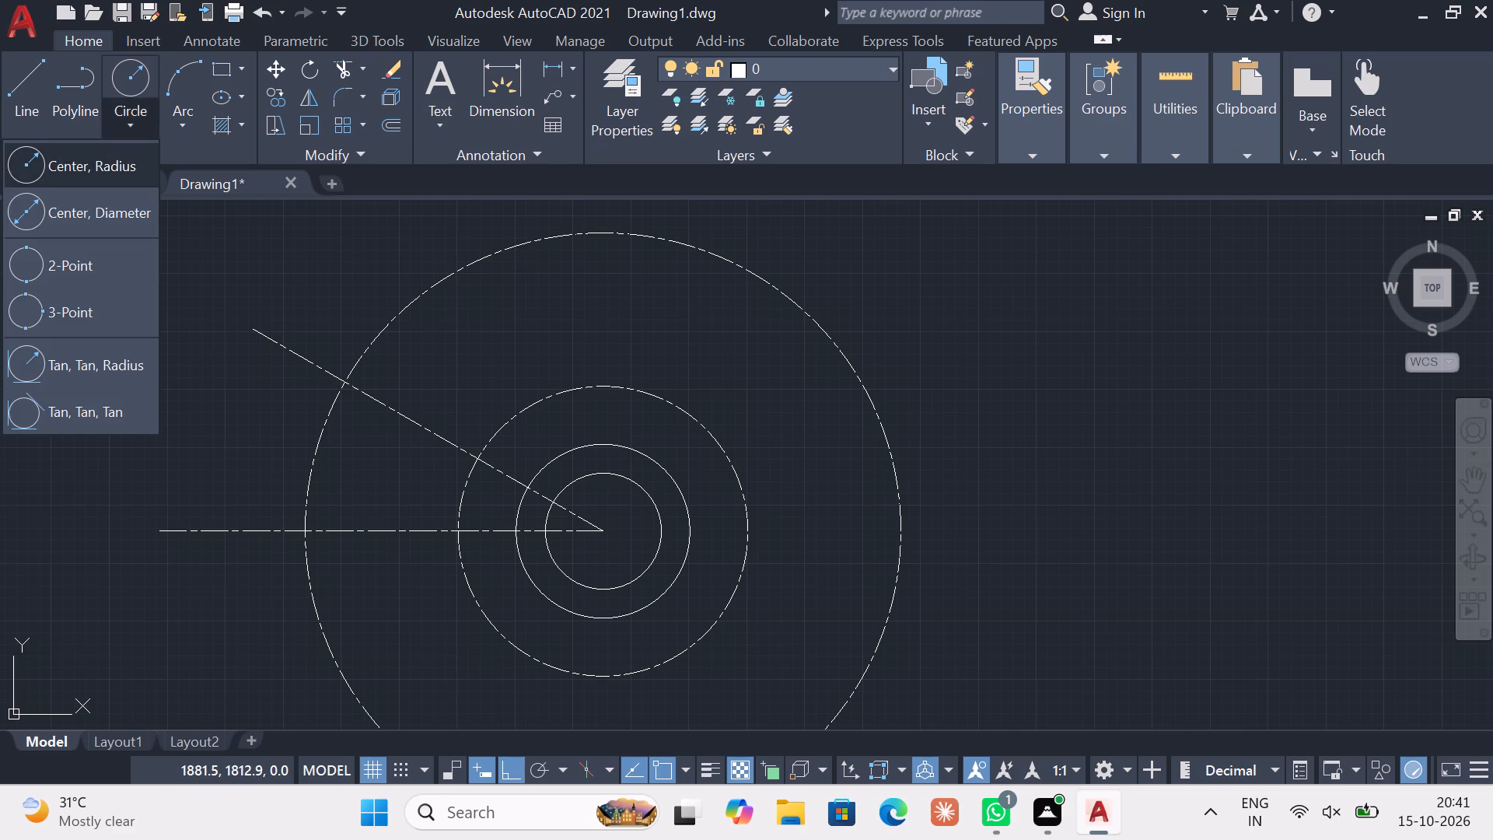
left_click(478, 459)
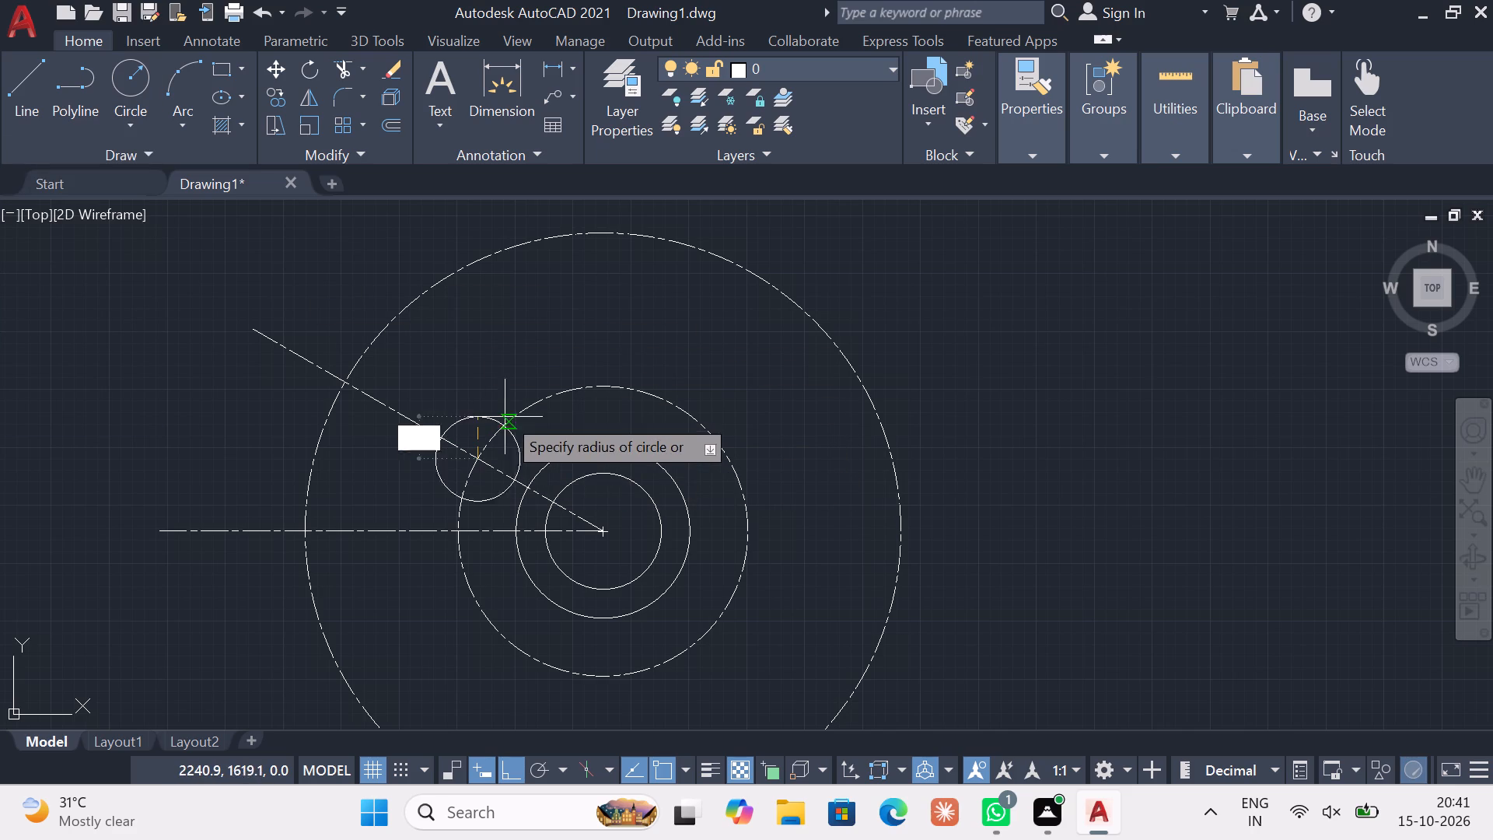
type("25")
key("Return")
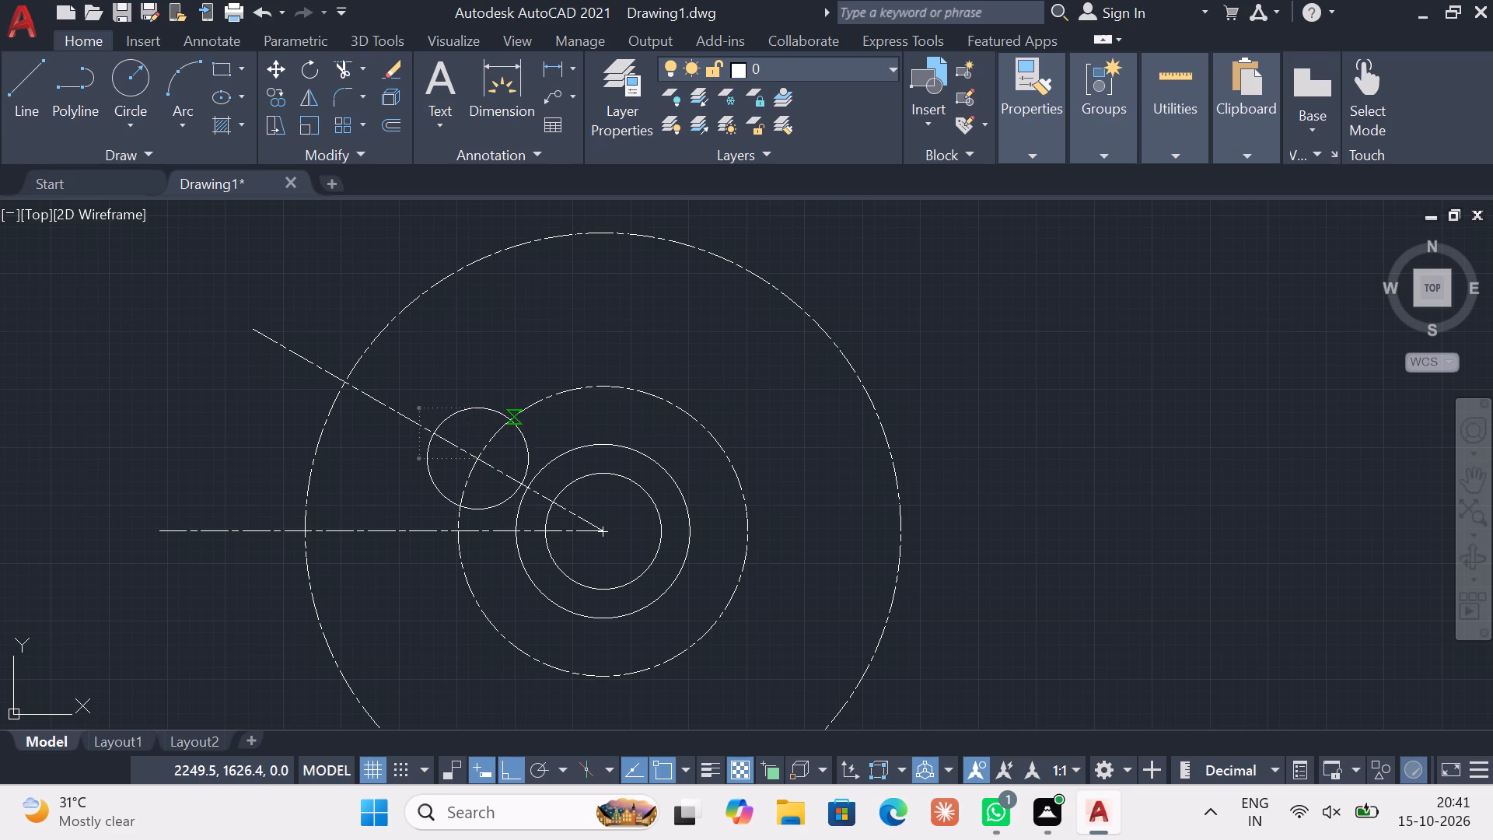
key("Escape")
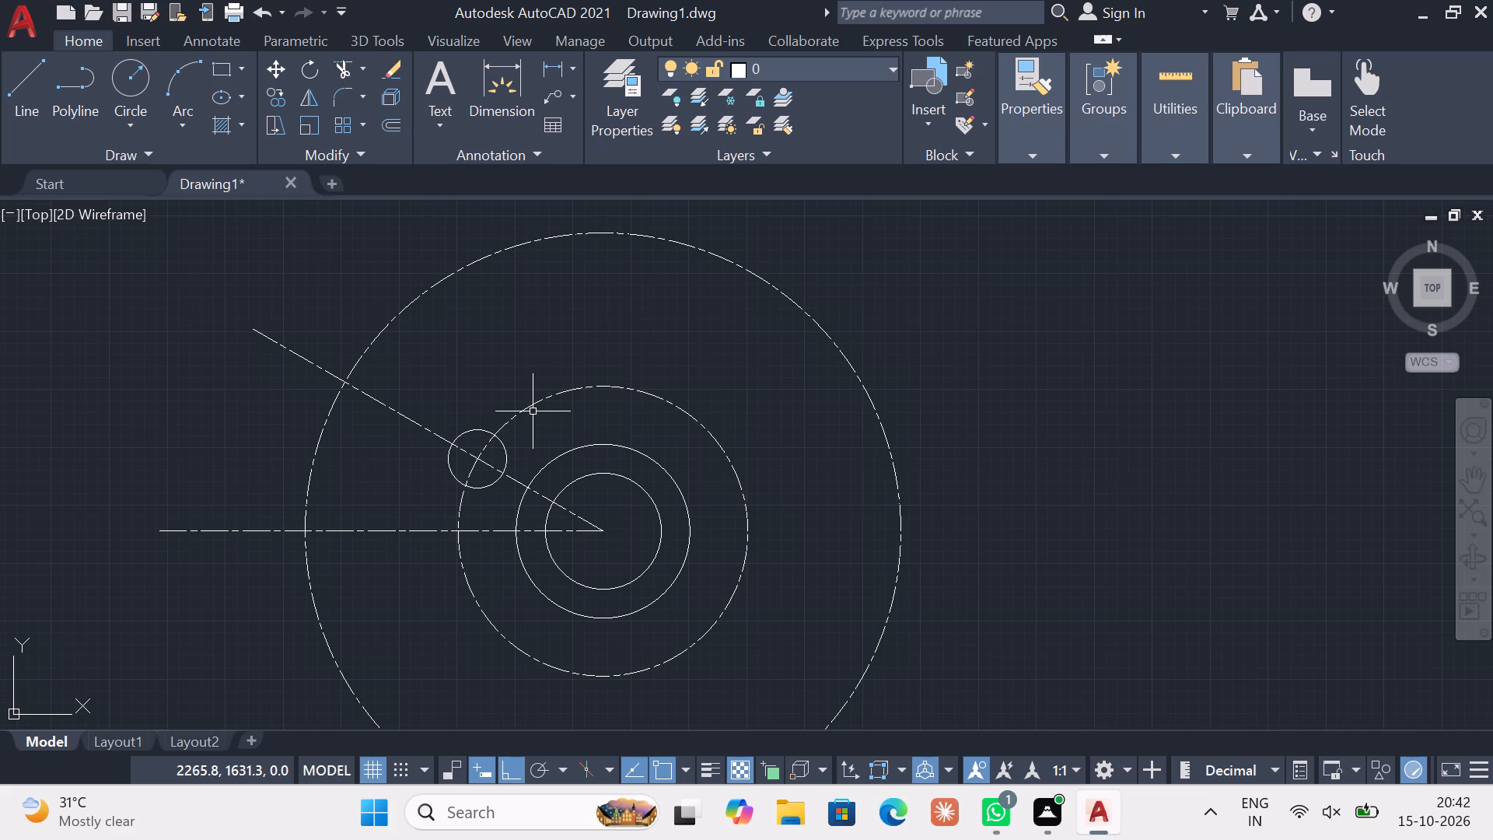
key("Escape")
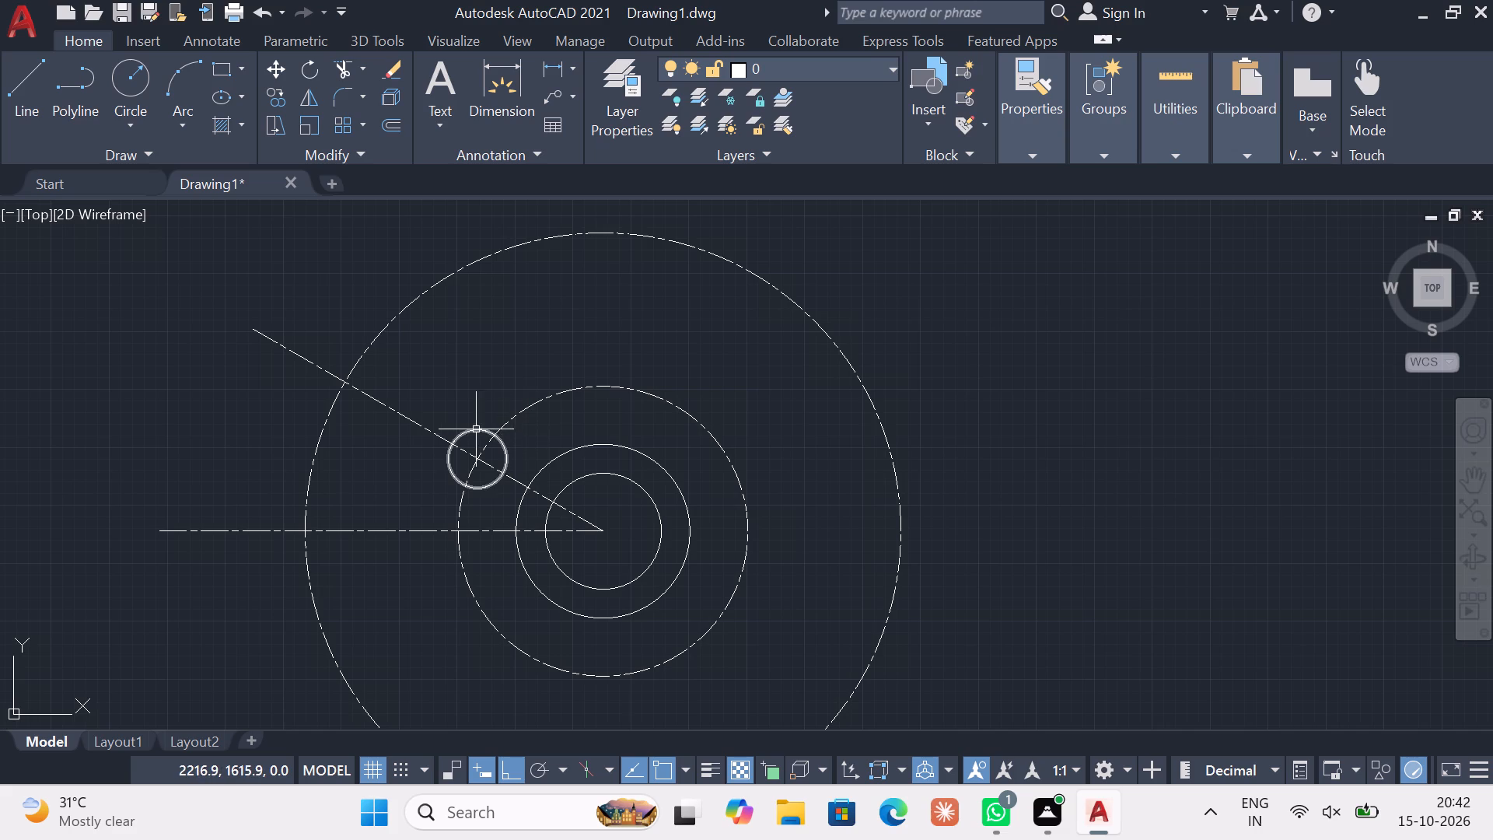
key("Escape")
Create a polar array of the radius 25 circle around the common centre with 6 items filling 360°.
left_click(357, 117)
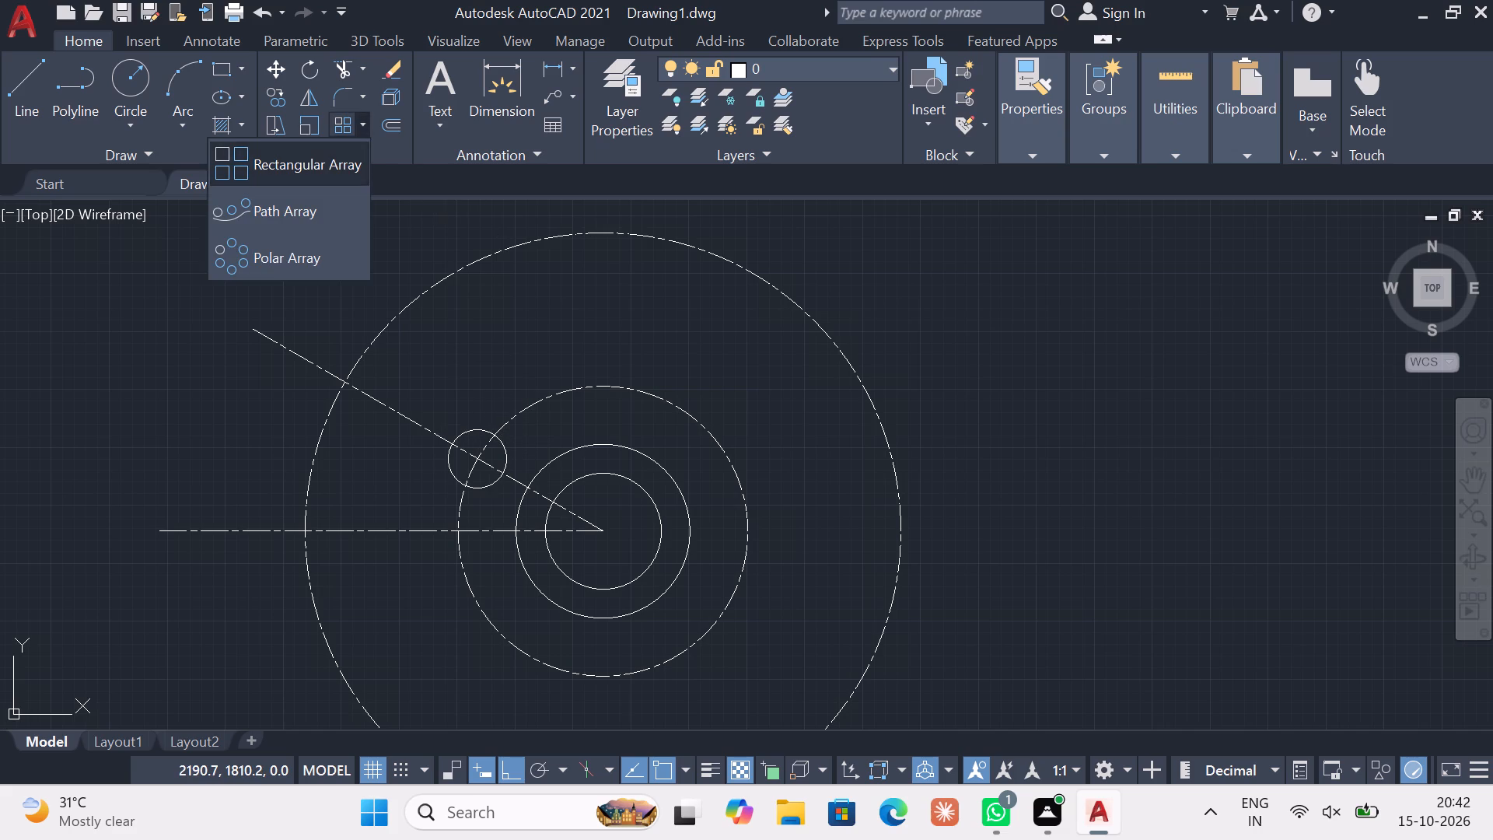
left_click(292, 246)
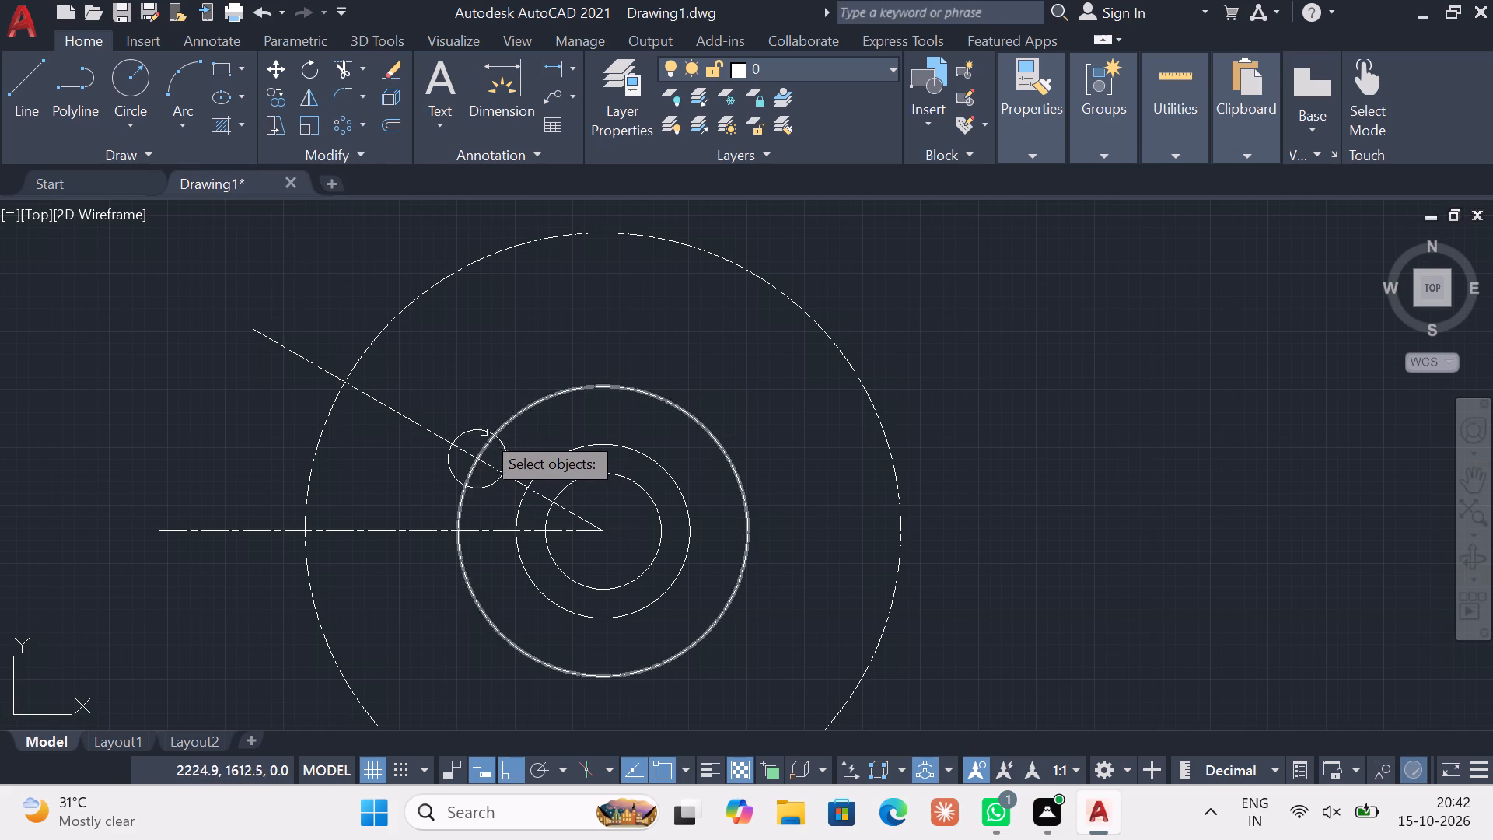
left_click(480, 429)
right_click(480, 429)
left_click(600, 531)
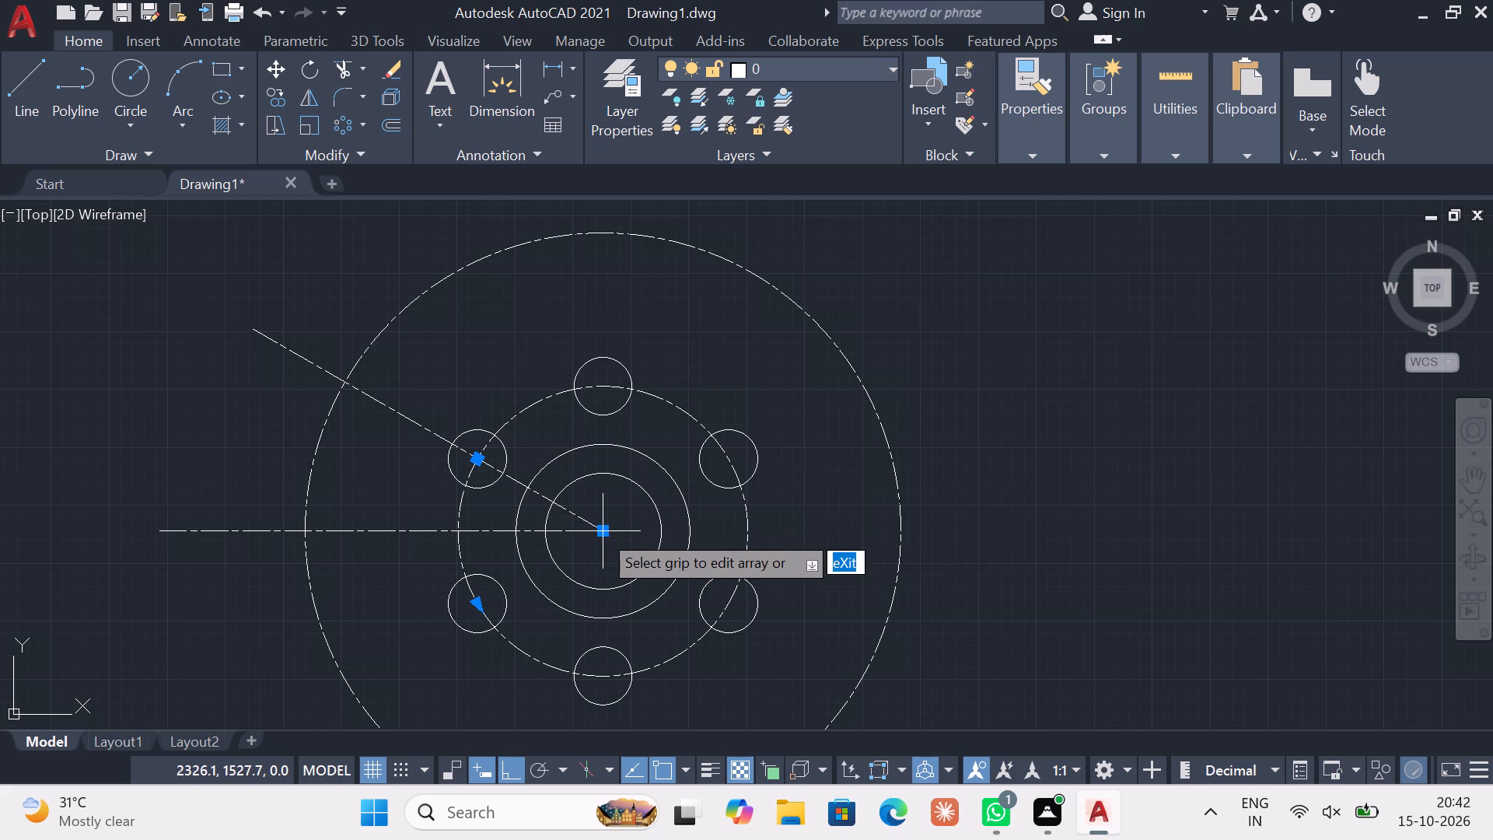
left_click(1107, 117)
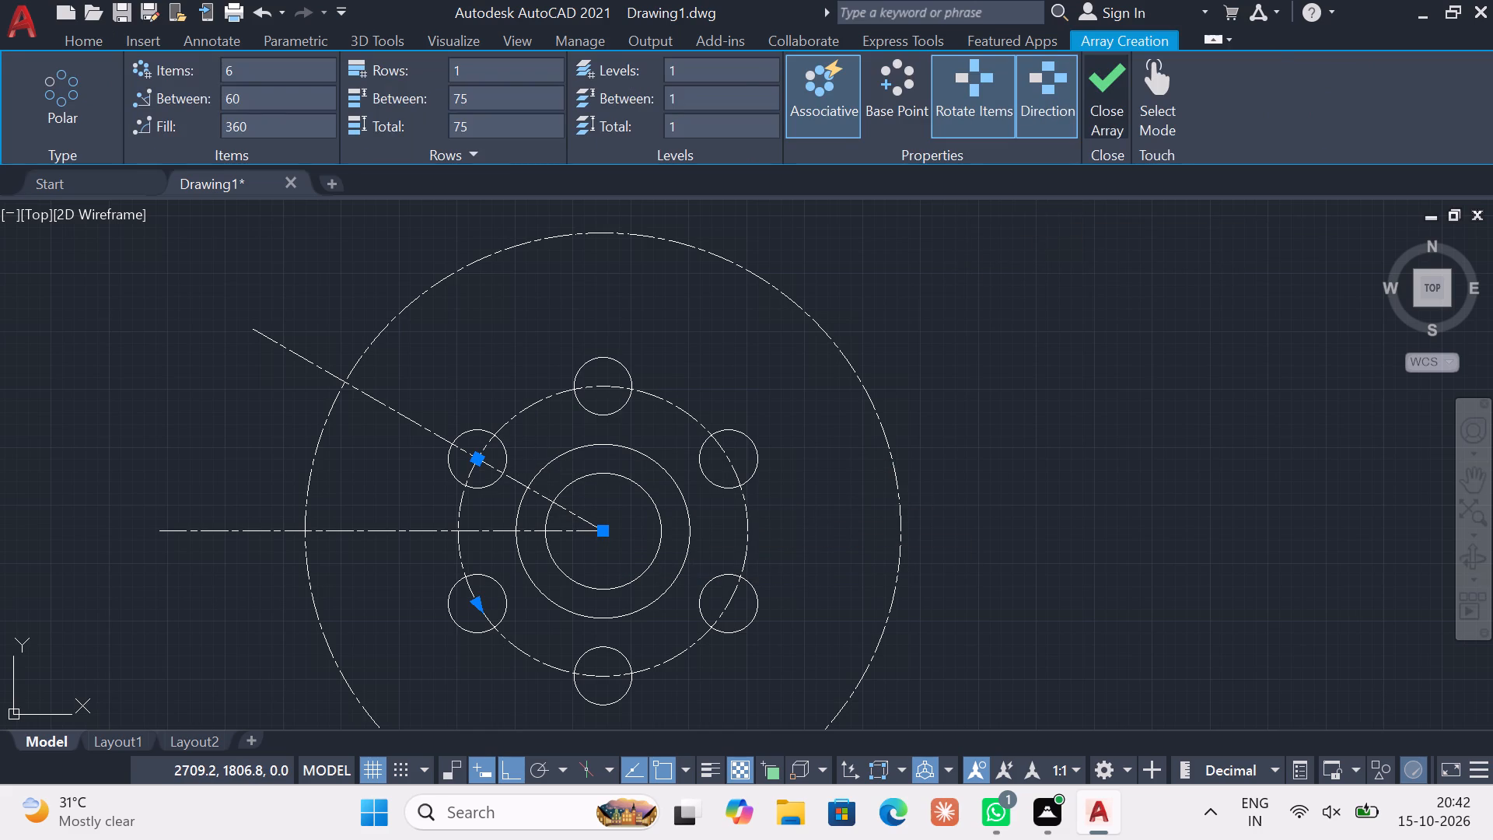
key("Escape")
key("Escape")
key("Escape")
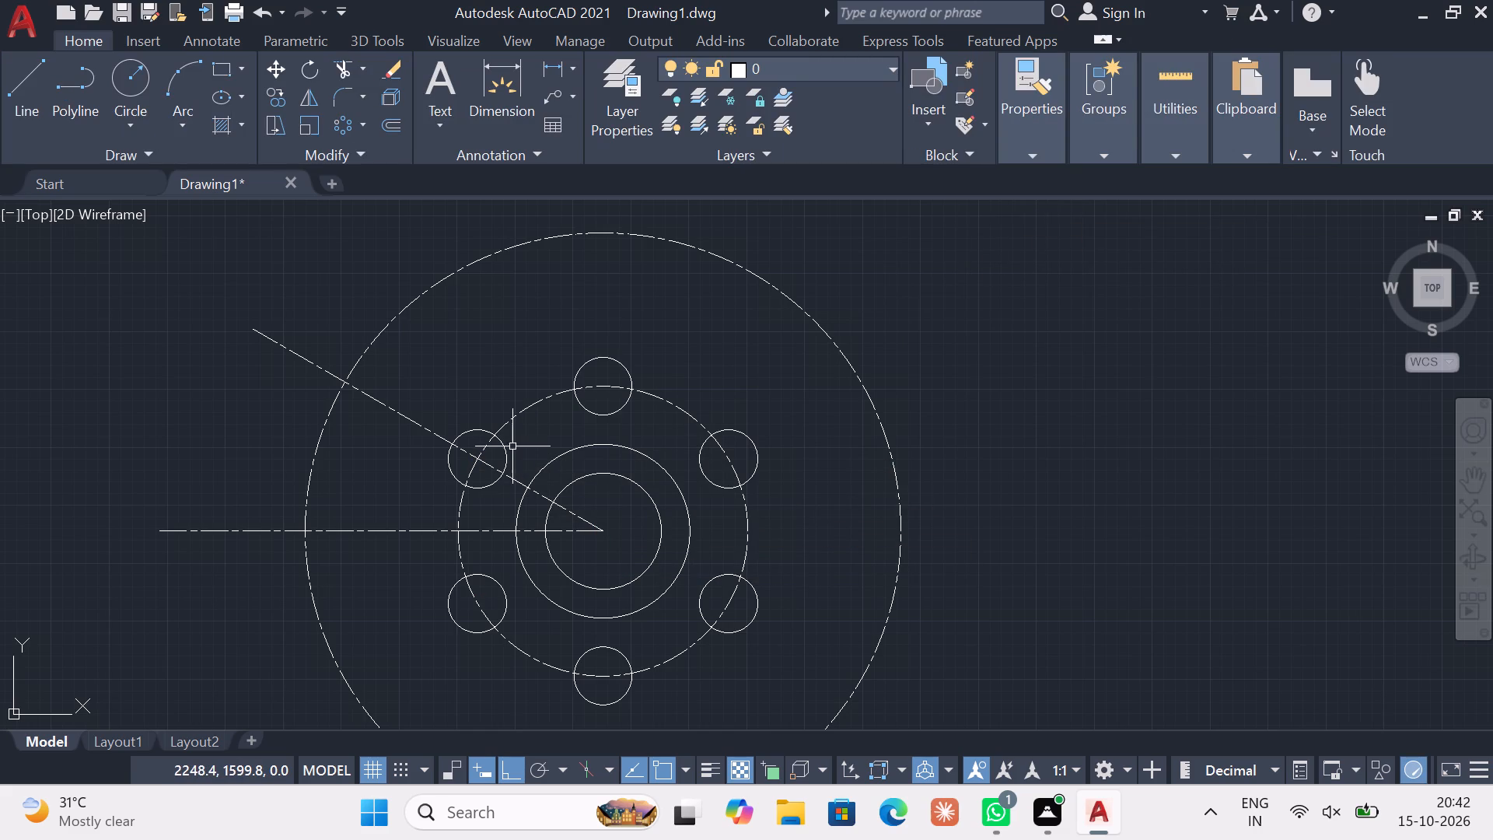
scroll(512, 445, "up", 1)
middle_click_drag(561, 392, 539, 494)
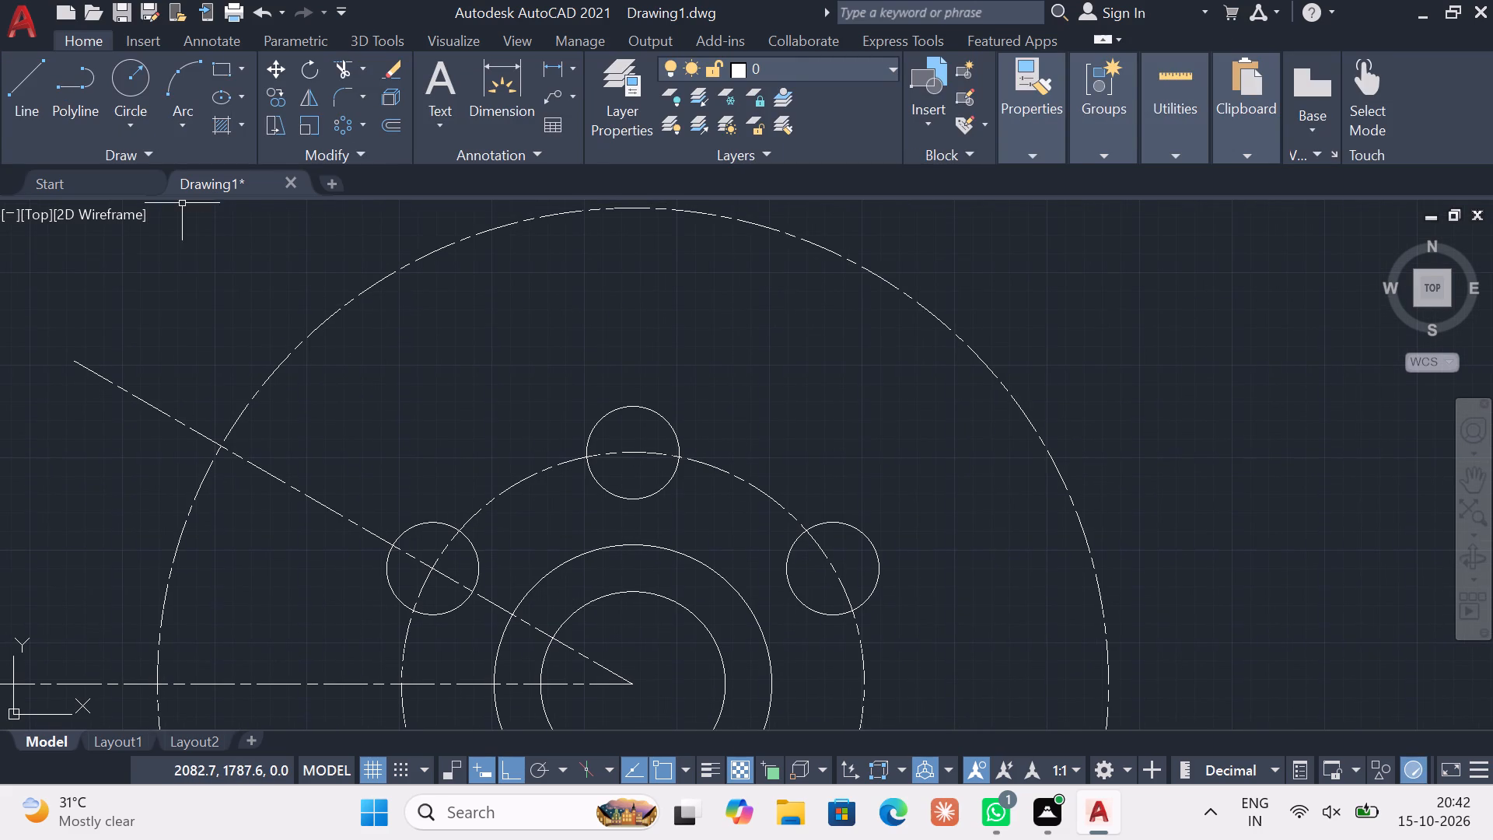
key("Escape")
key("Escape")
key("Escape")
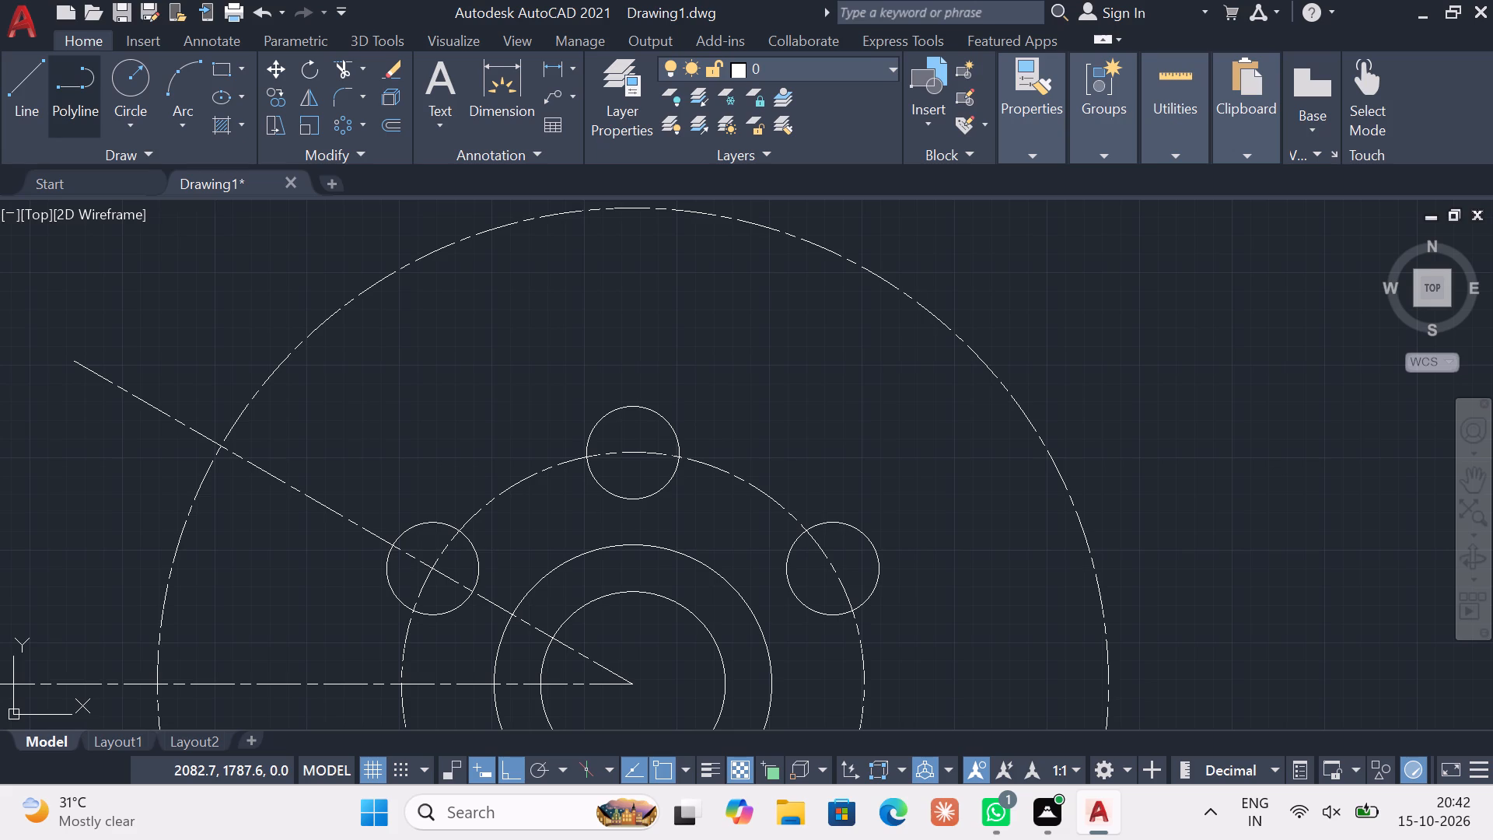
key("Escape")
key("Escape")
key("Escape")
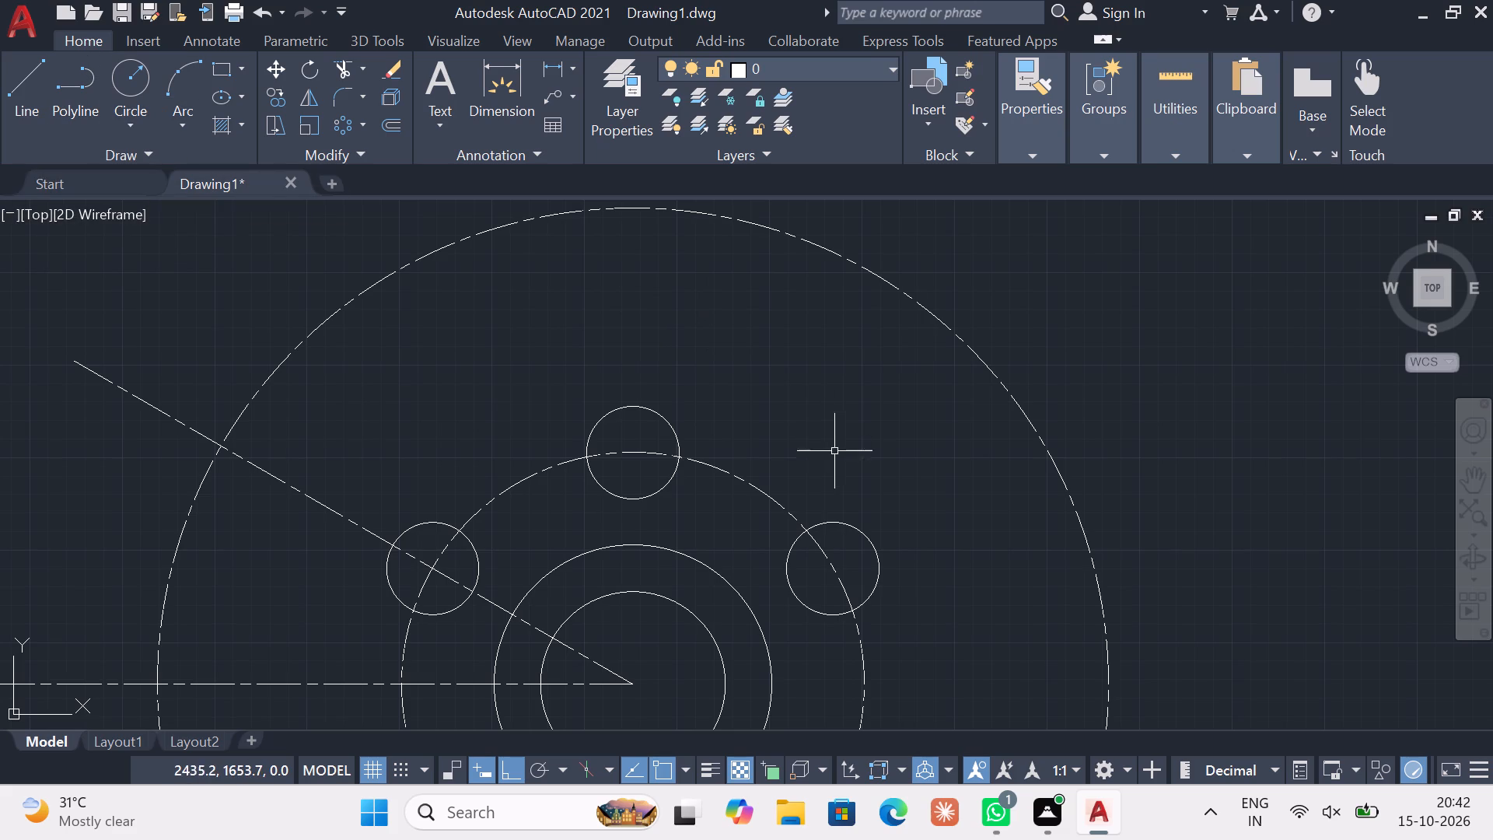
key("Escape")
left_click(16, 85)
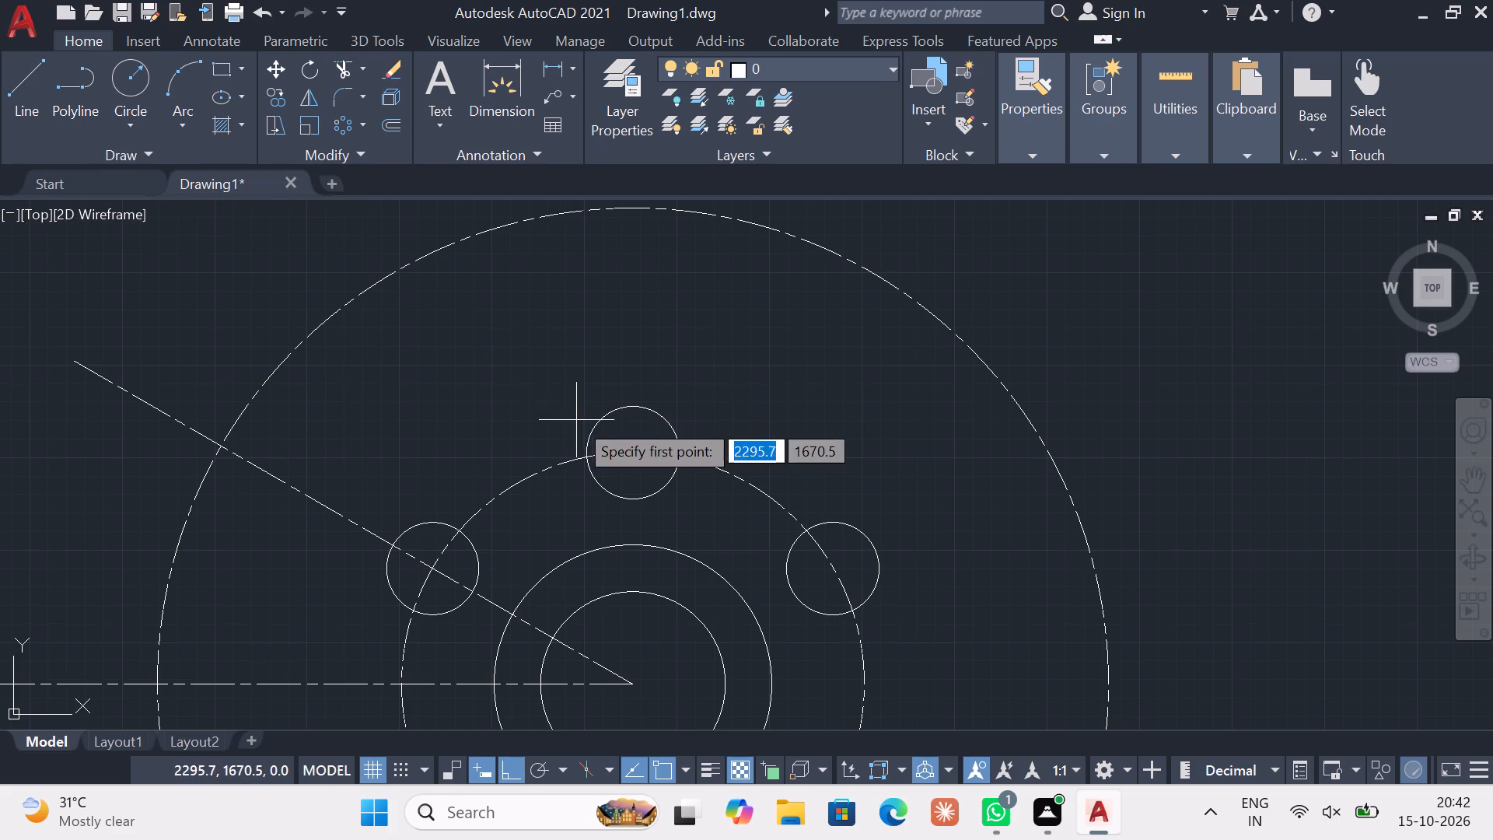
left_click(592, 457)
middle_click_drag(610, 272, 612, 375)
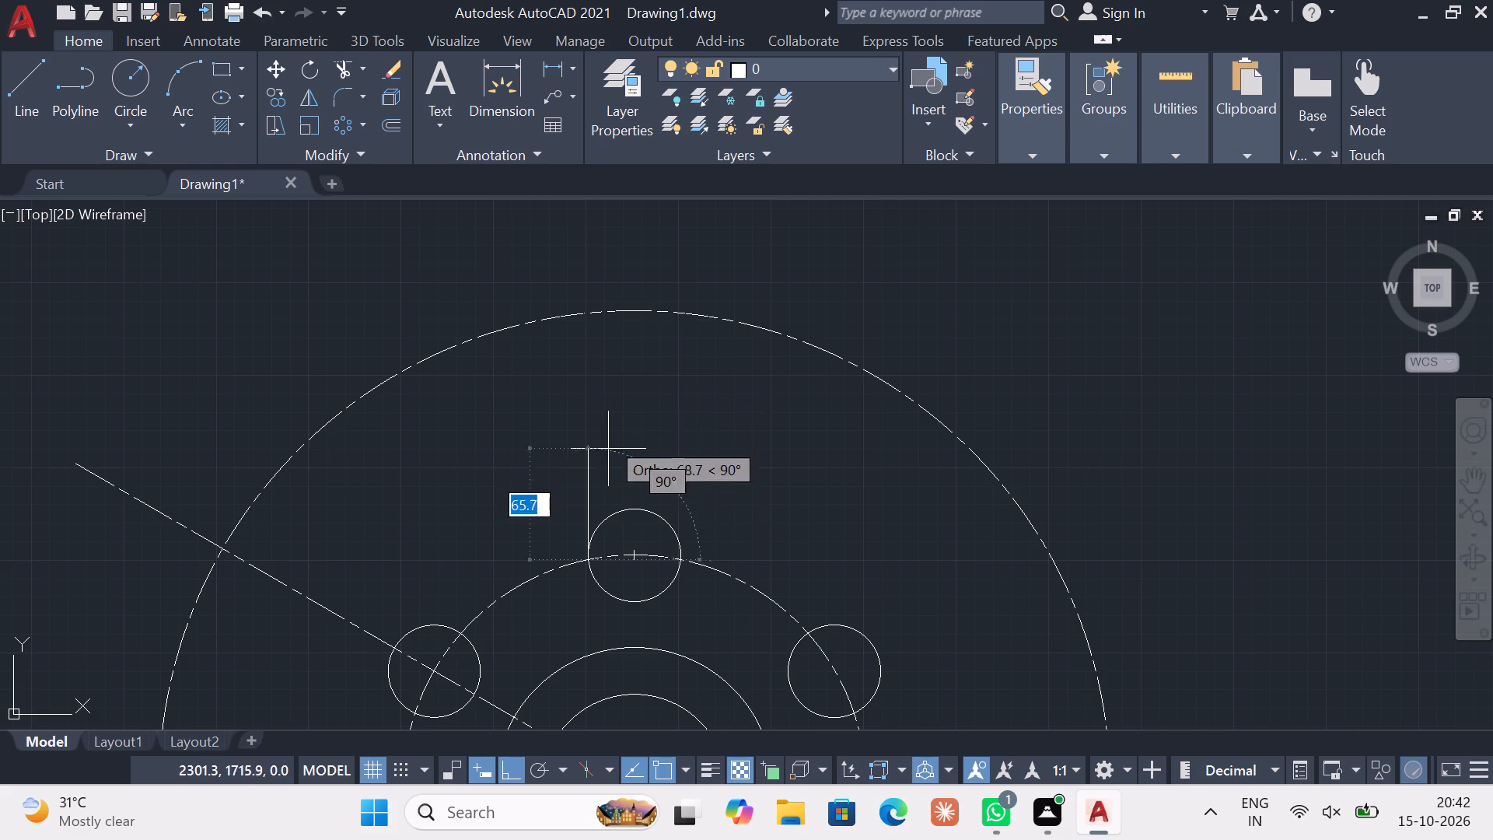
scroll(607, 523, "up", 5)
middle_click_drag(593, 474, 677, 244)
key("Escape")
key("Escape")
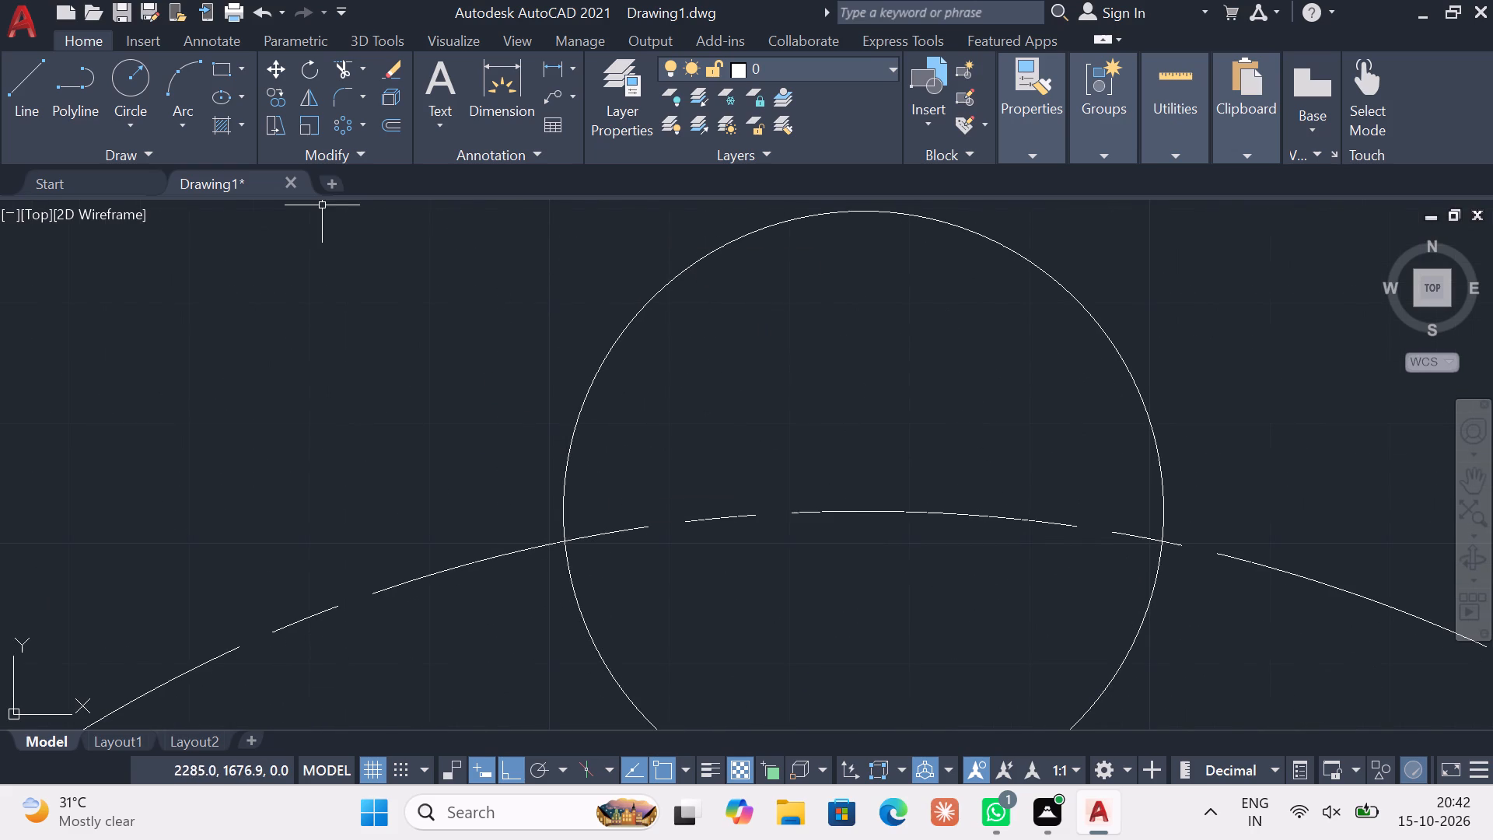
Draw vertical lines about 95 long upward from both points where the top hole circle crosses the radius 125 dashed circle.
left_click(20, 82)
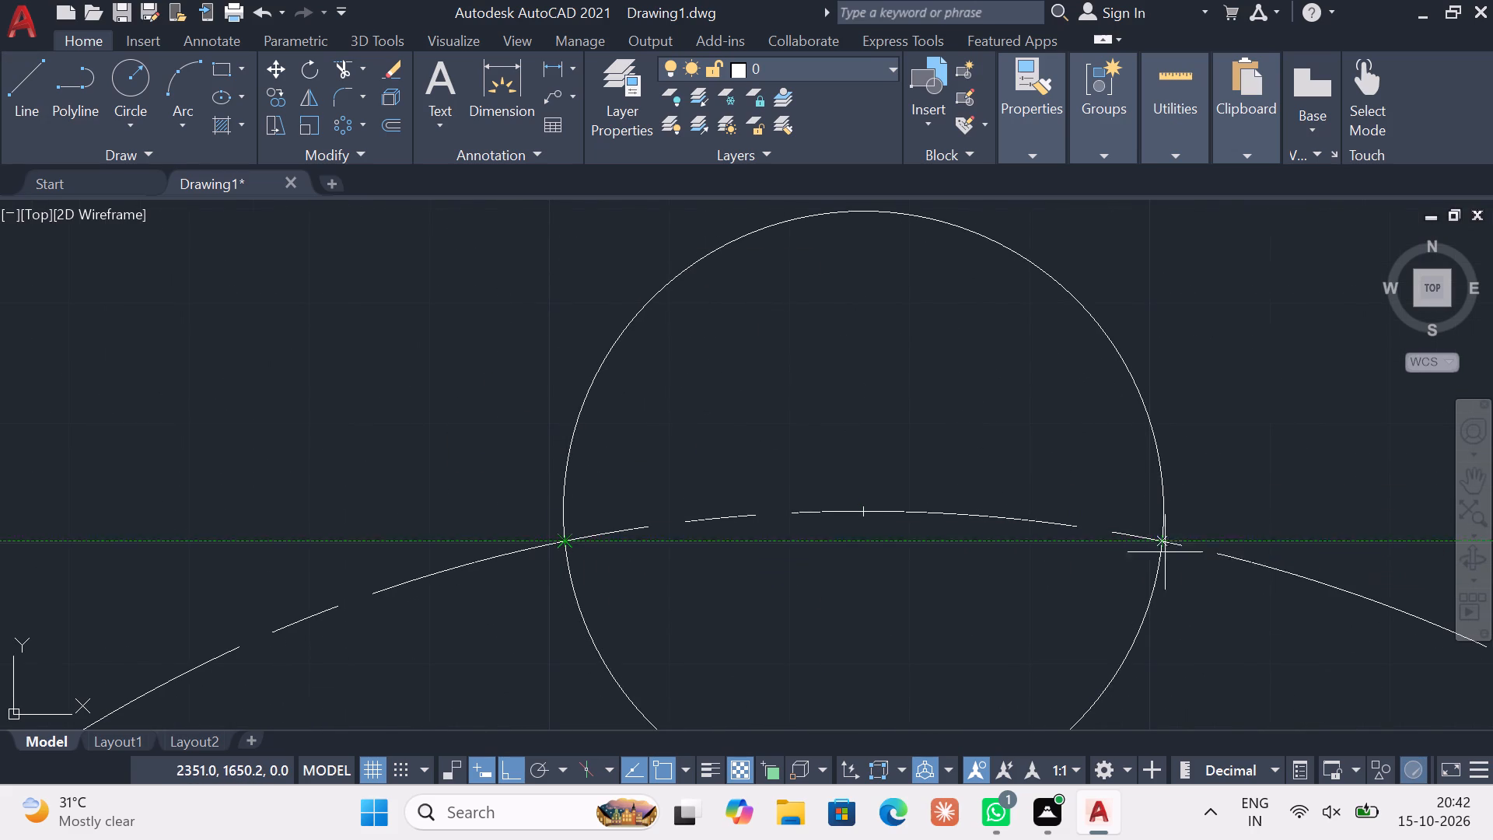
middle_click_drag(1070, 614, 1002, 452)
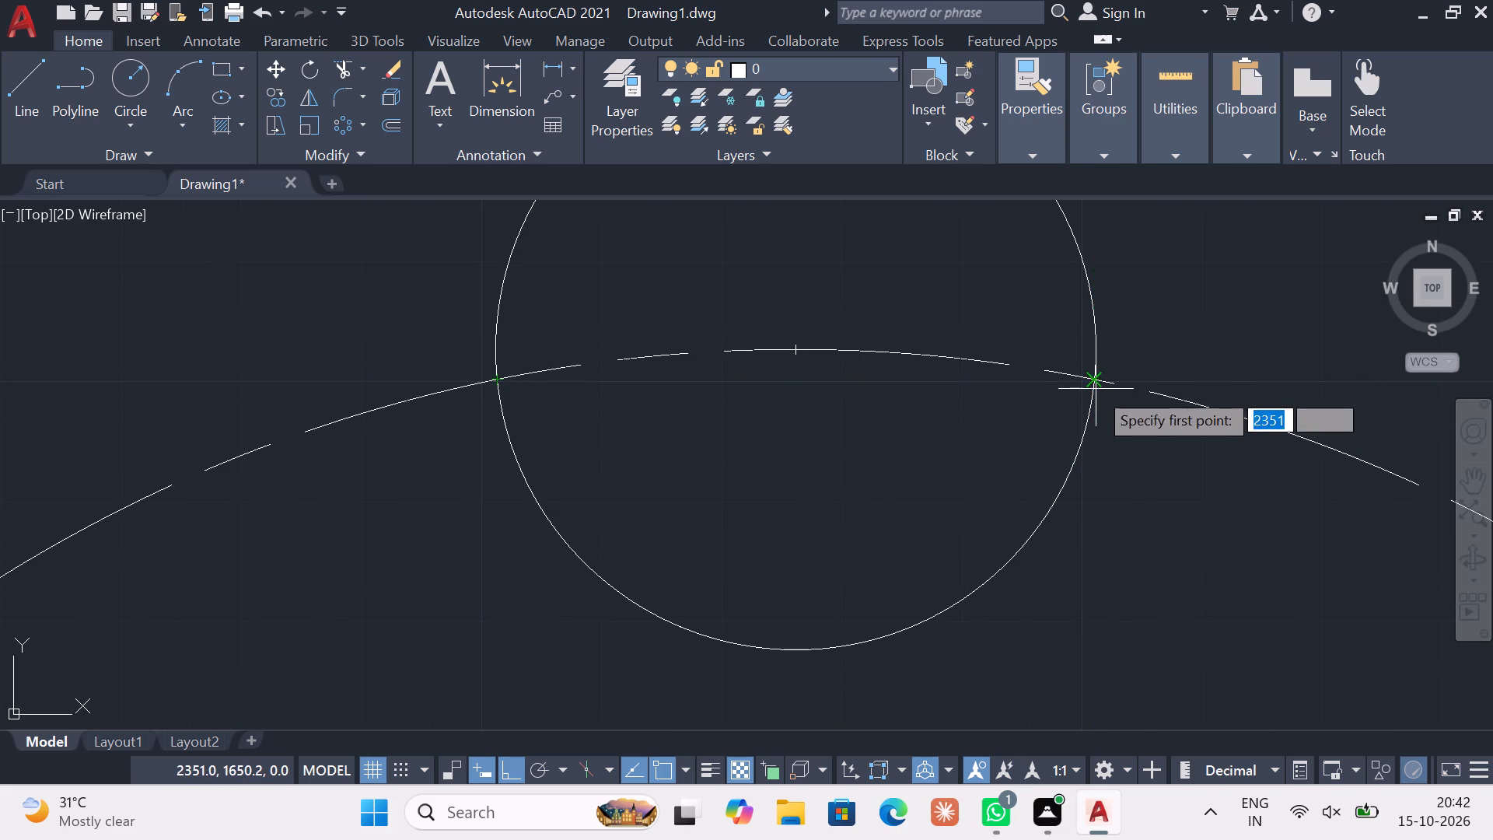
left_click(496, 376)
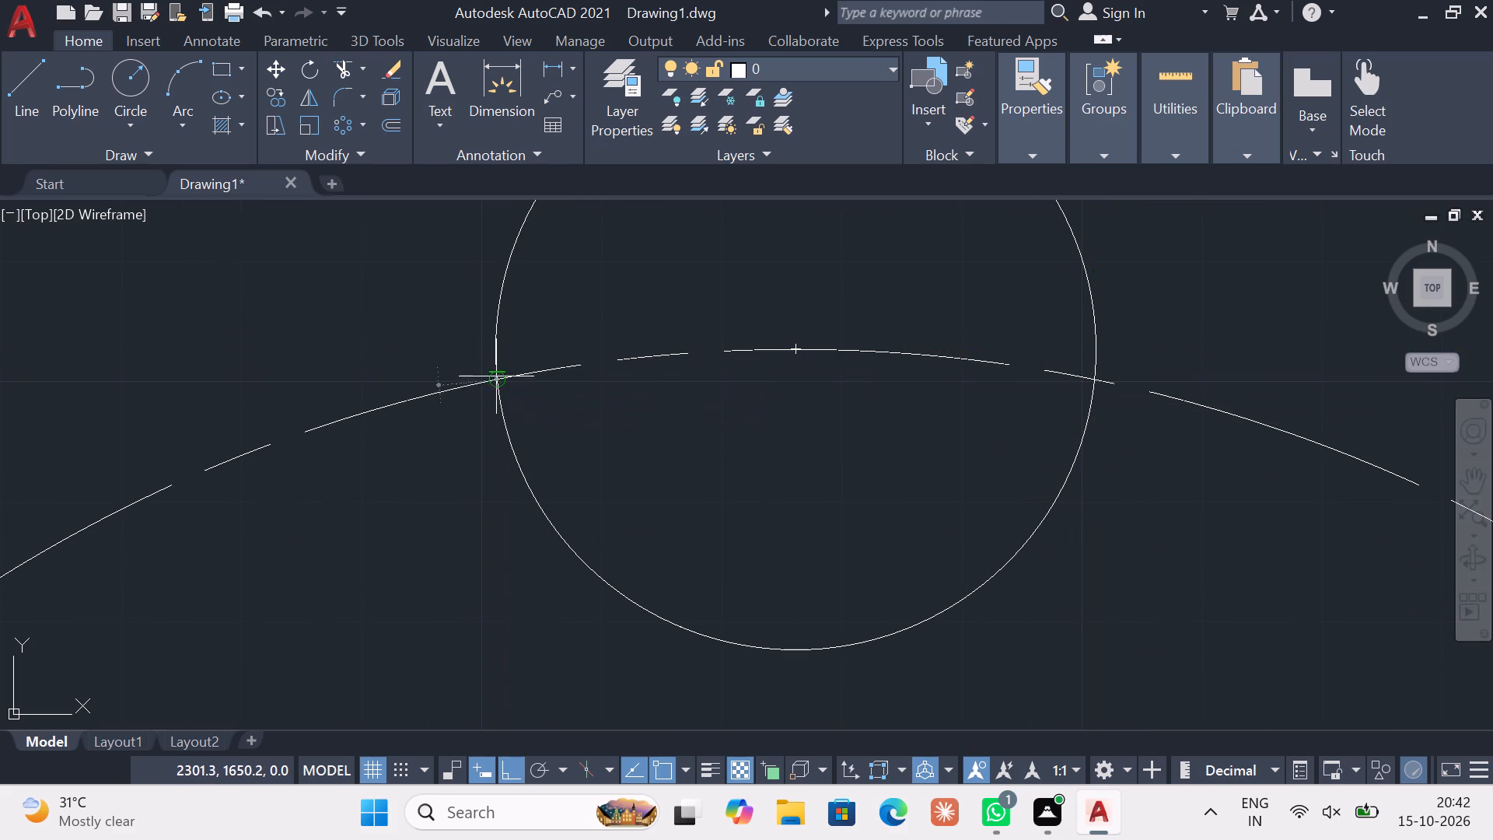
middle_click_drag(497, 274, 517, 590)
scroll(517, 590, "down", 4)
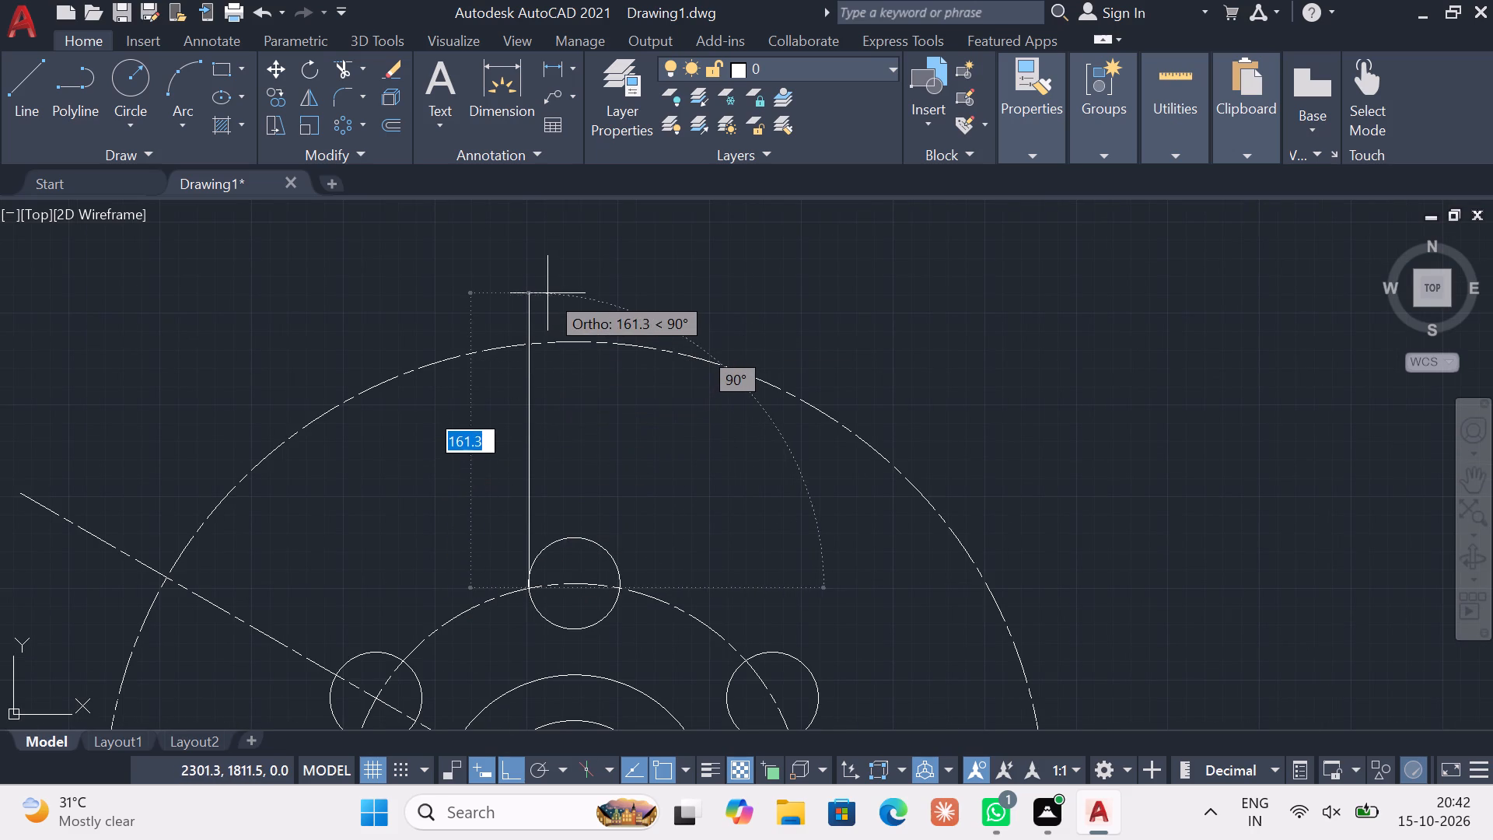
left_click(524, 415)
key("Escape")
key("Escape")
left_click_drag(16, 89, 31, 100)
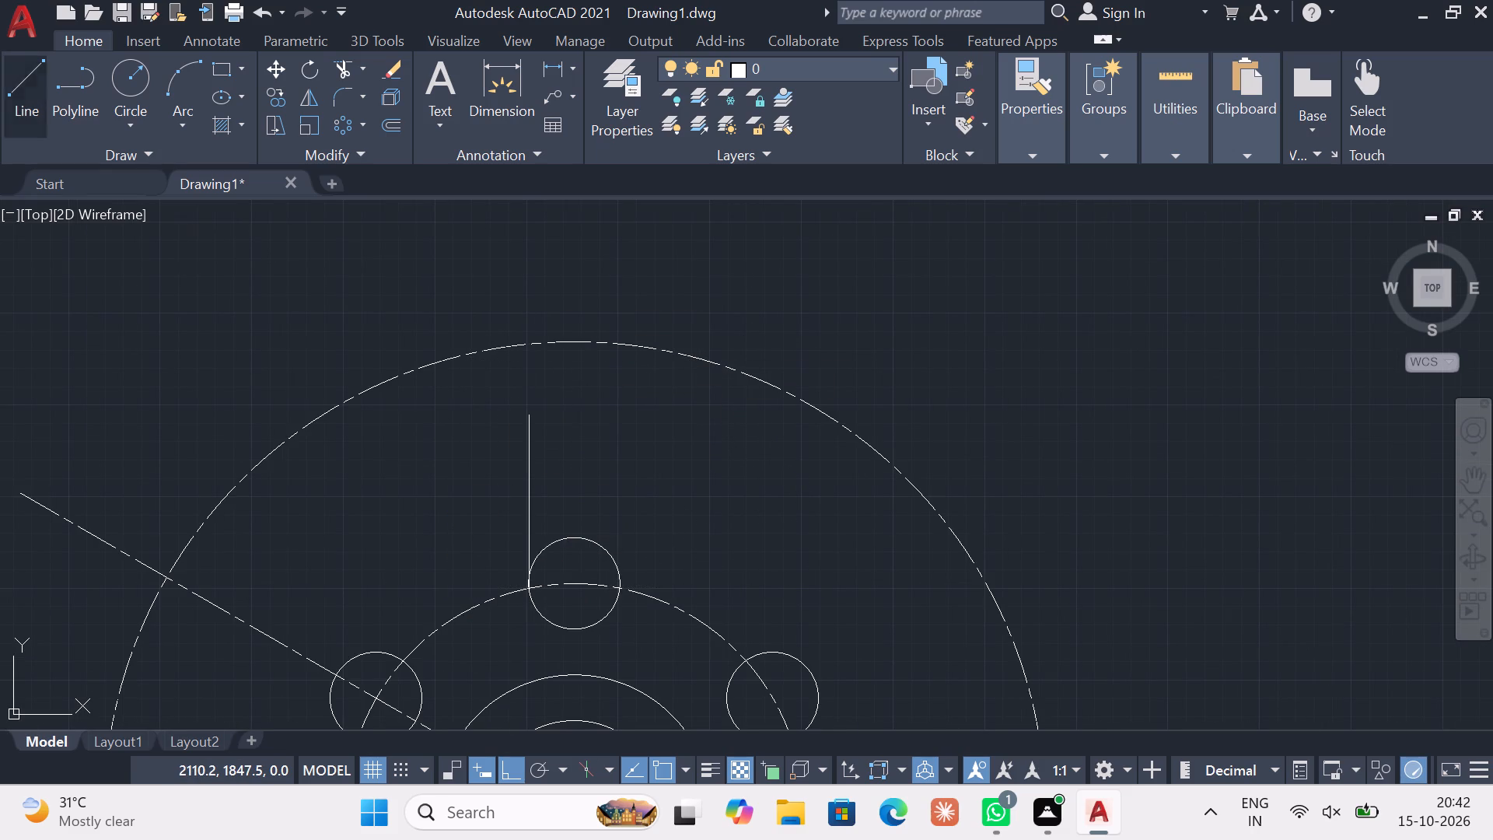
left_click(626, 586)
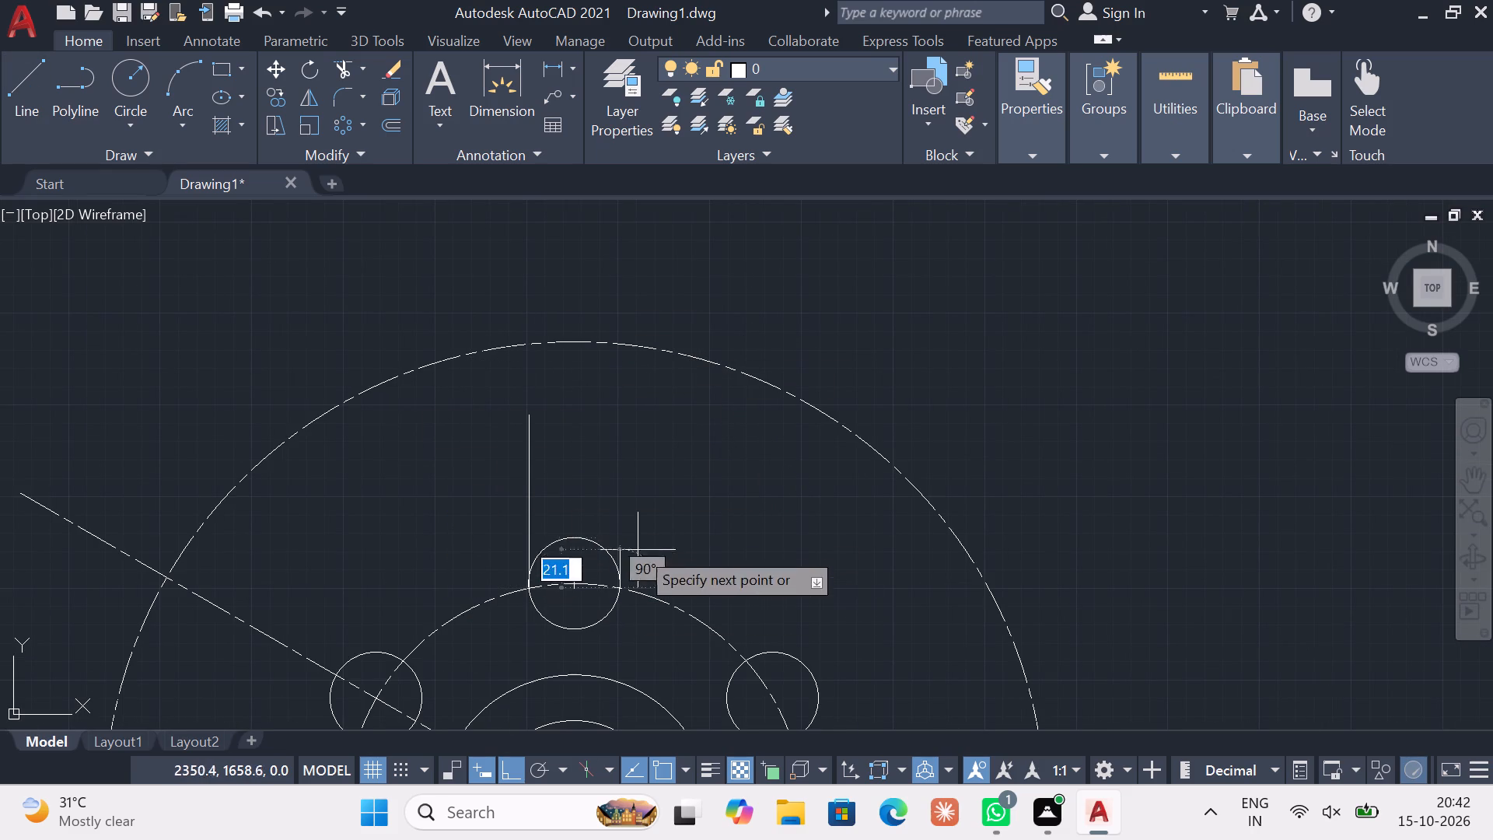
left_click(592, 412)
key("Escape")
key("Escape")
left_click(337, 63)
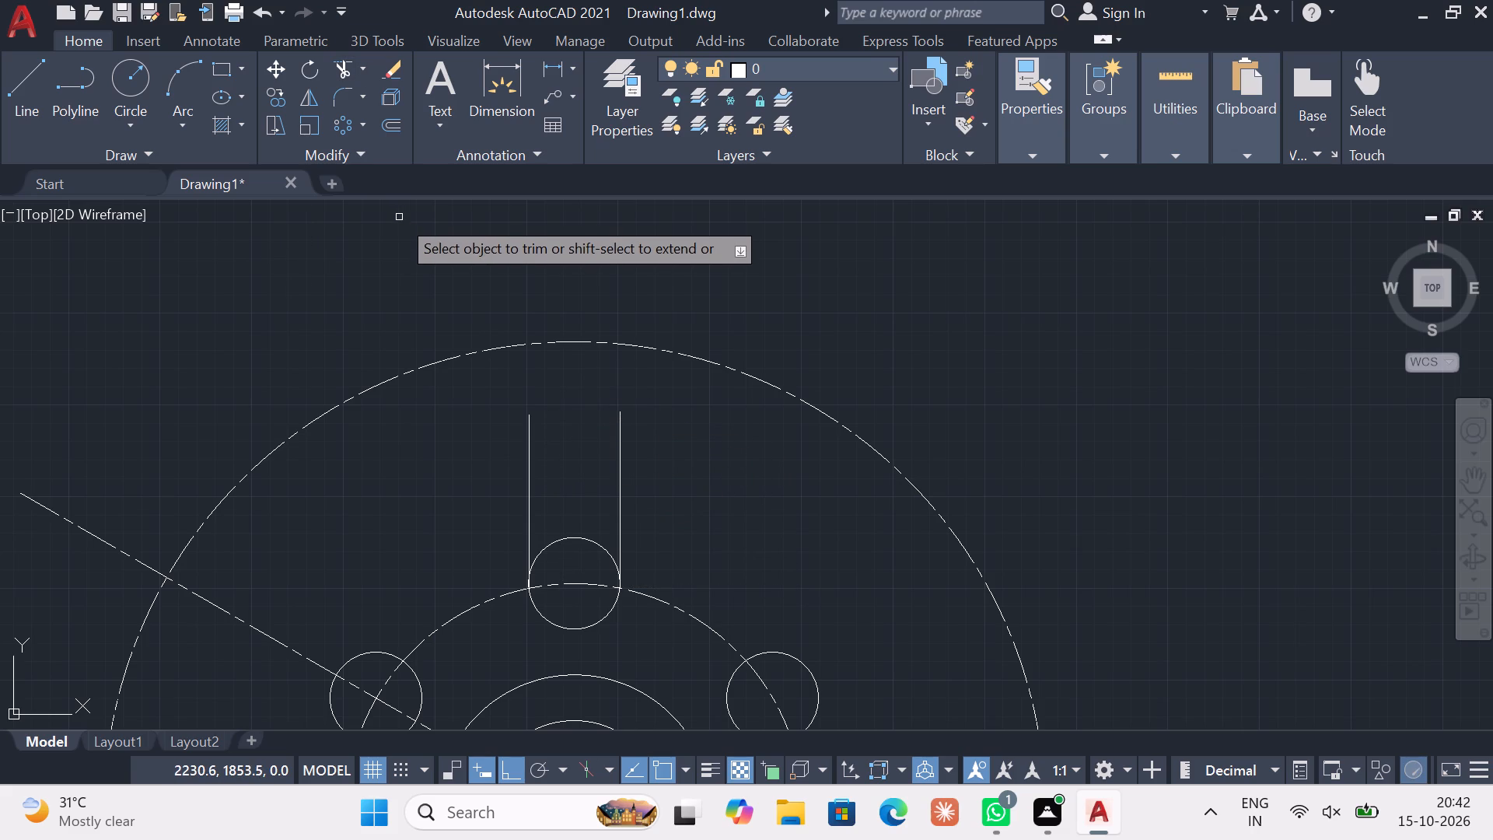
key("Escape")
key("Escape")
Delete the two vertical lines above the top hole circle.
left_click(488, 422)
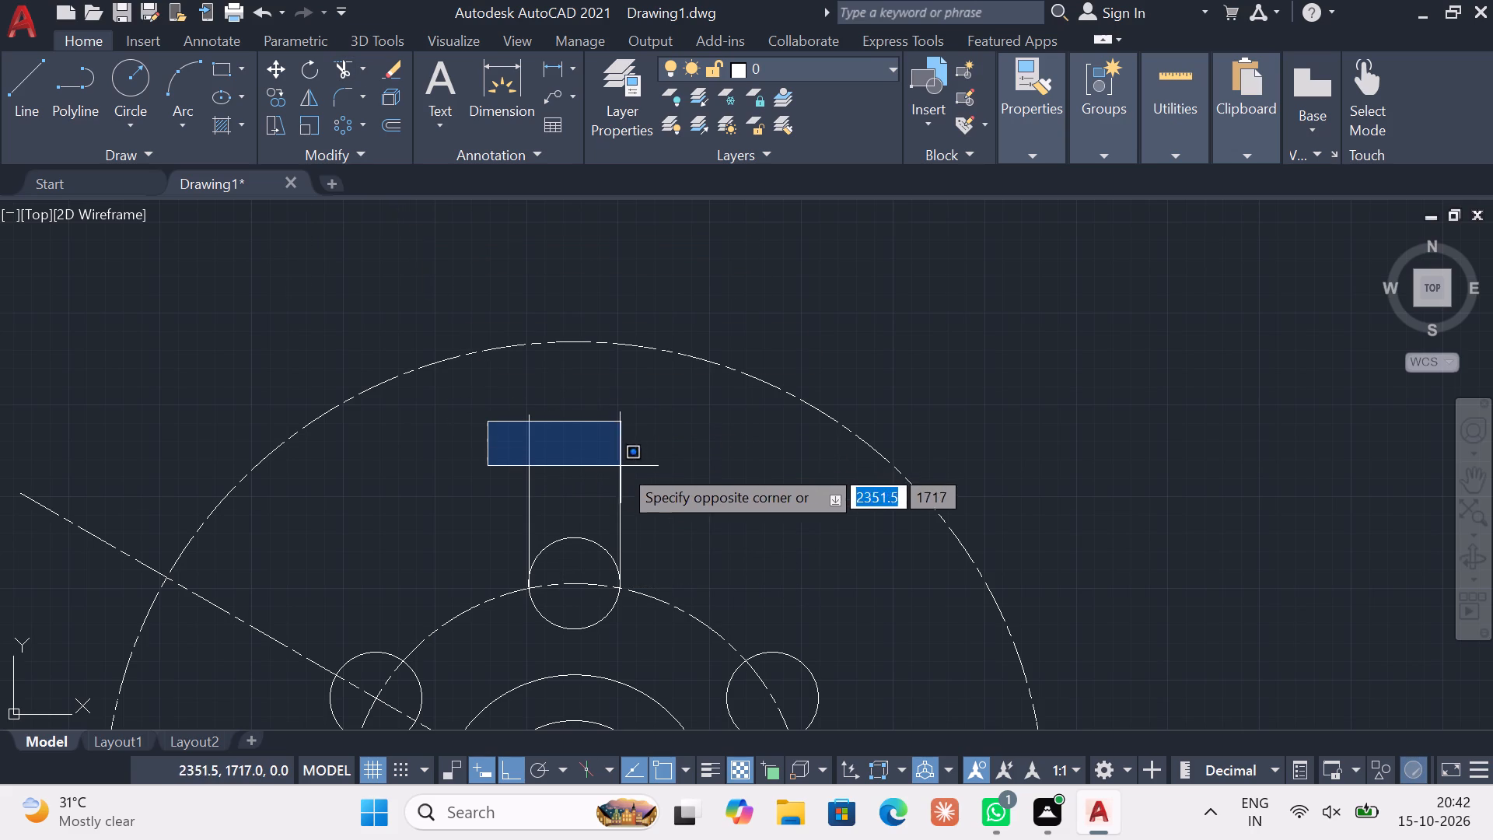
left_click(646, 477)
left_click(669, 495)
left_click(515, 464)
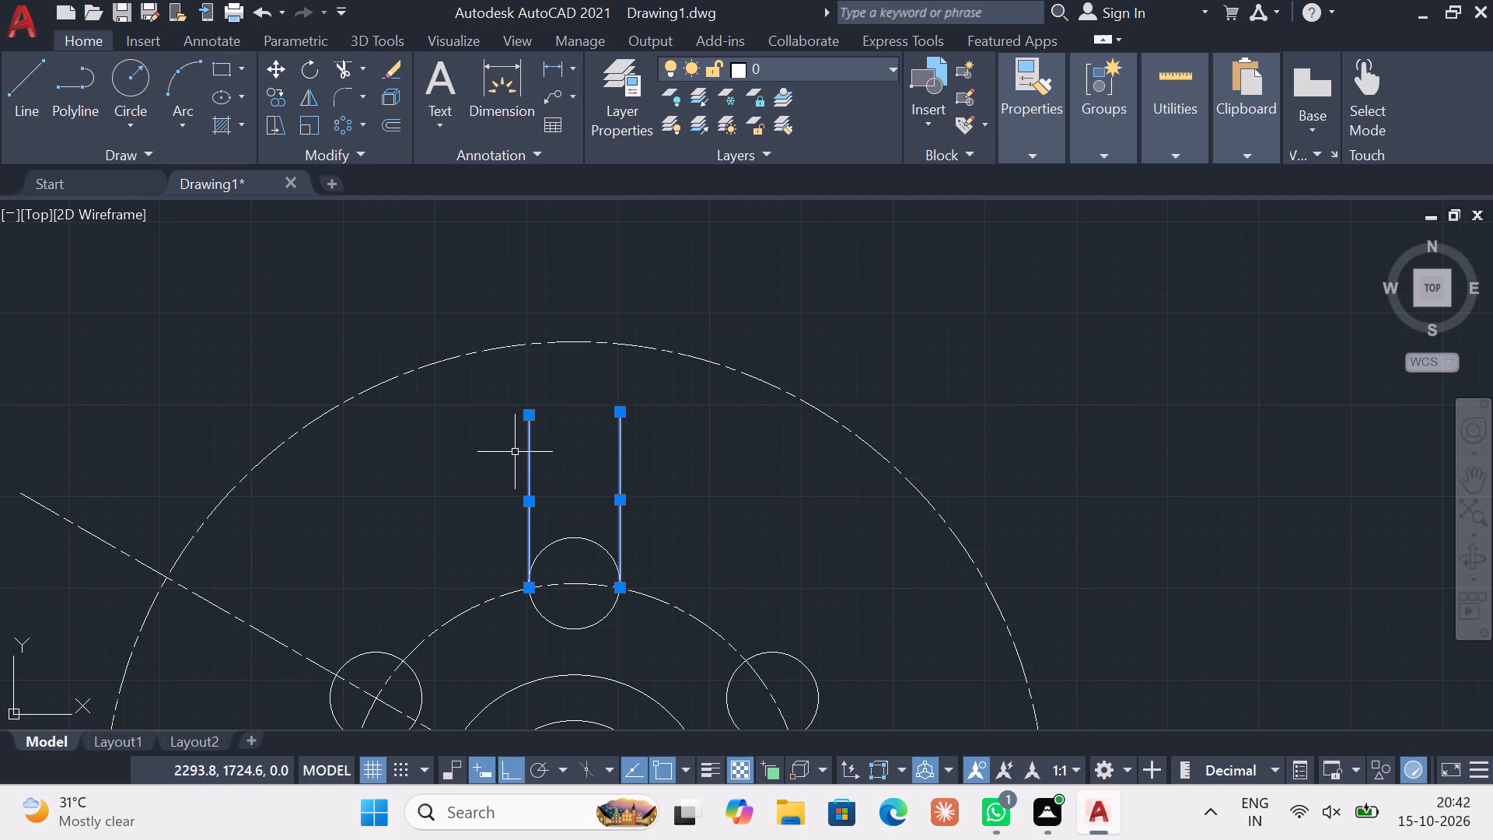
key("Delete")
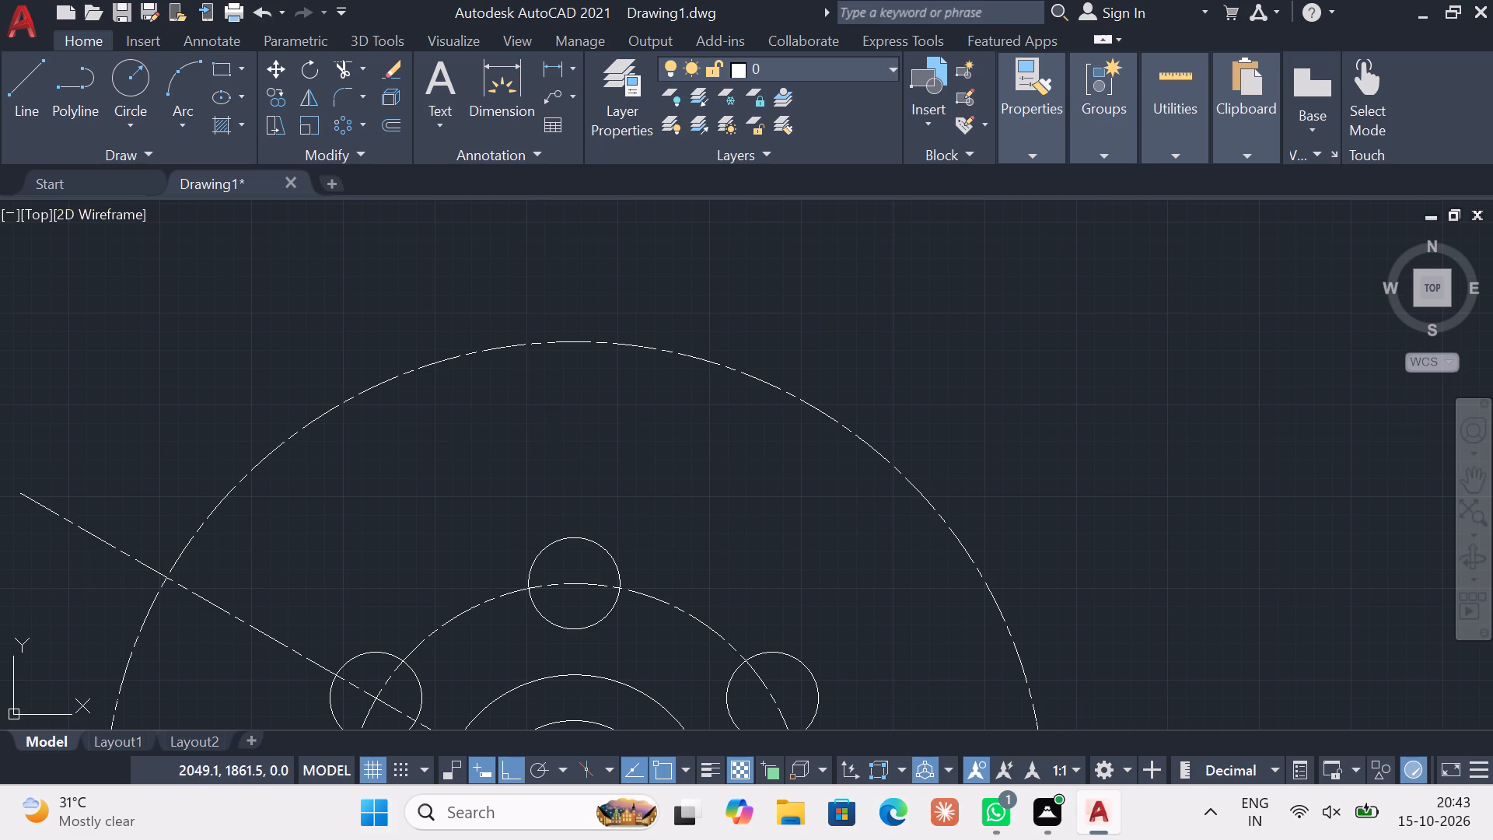
Draw connected lines from the top hole's left crossing with the dashed circle: 76 up, 50 across, and down to the right crossing.
left_click(19, 104)
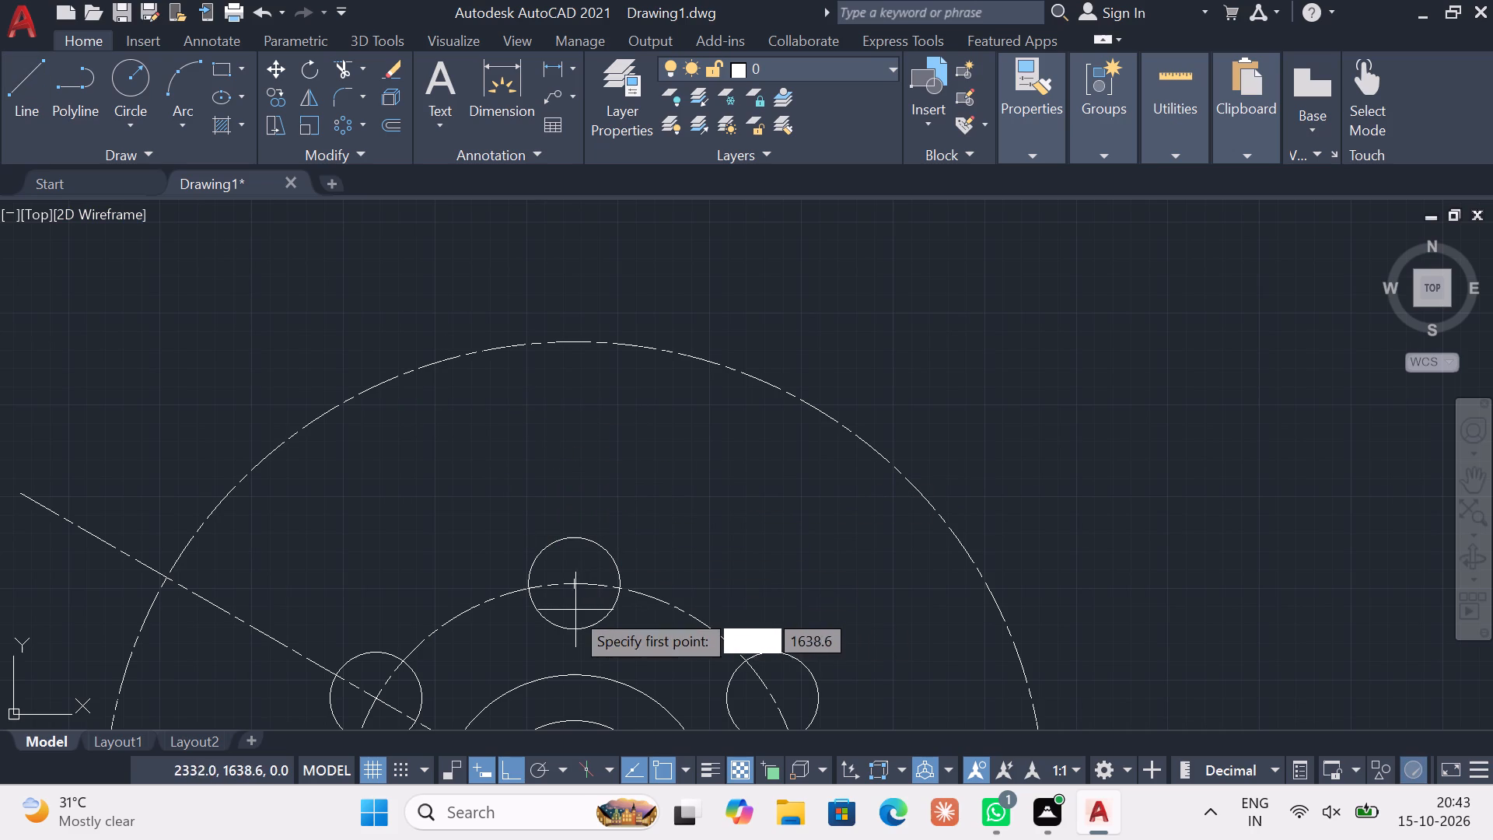
left_click(530, 586)
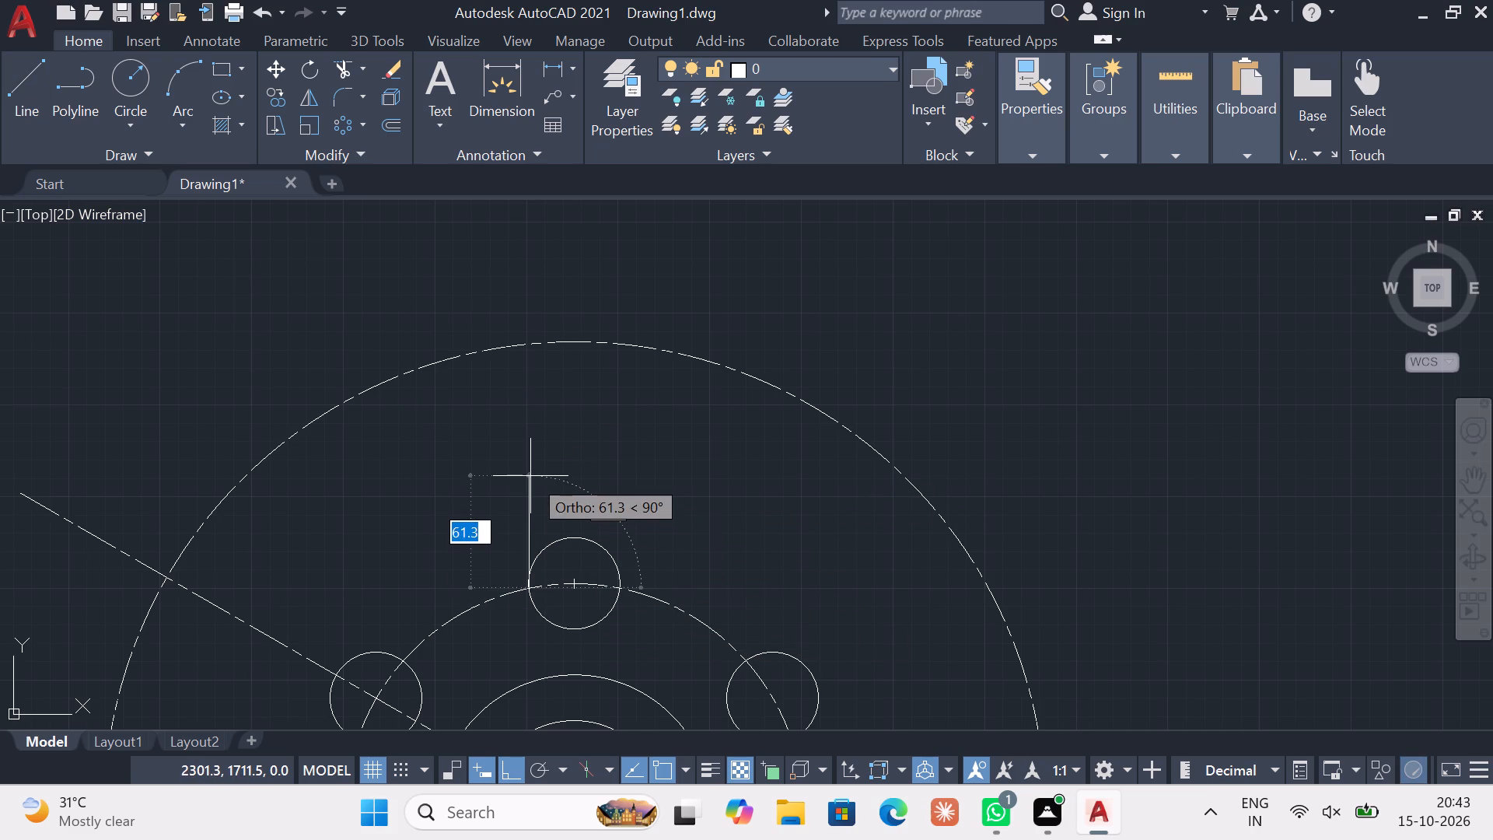
type("76")
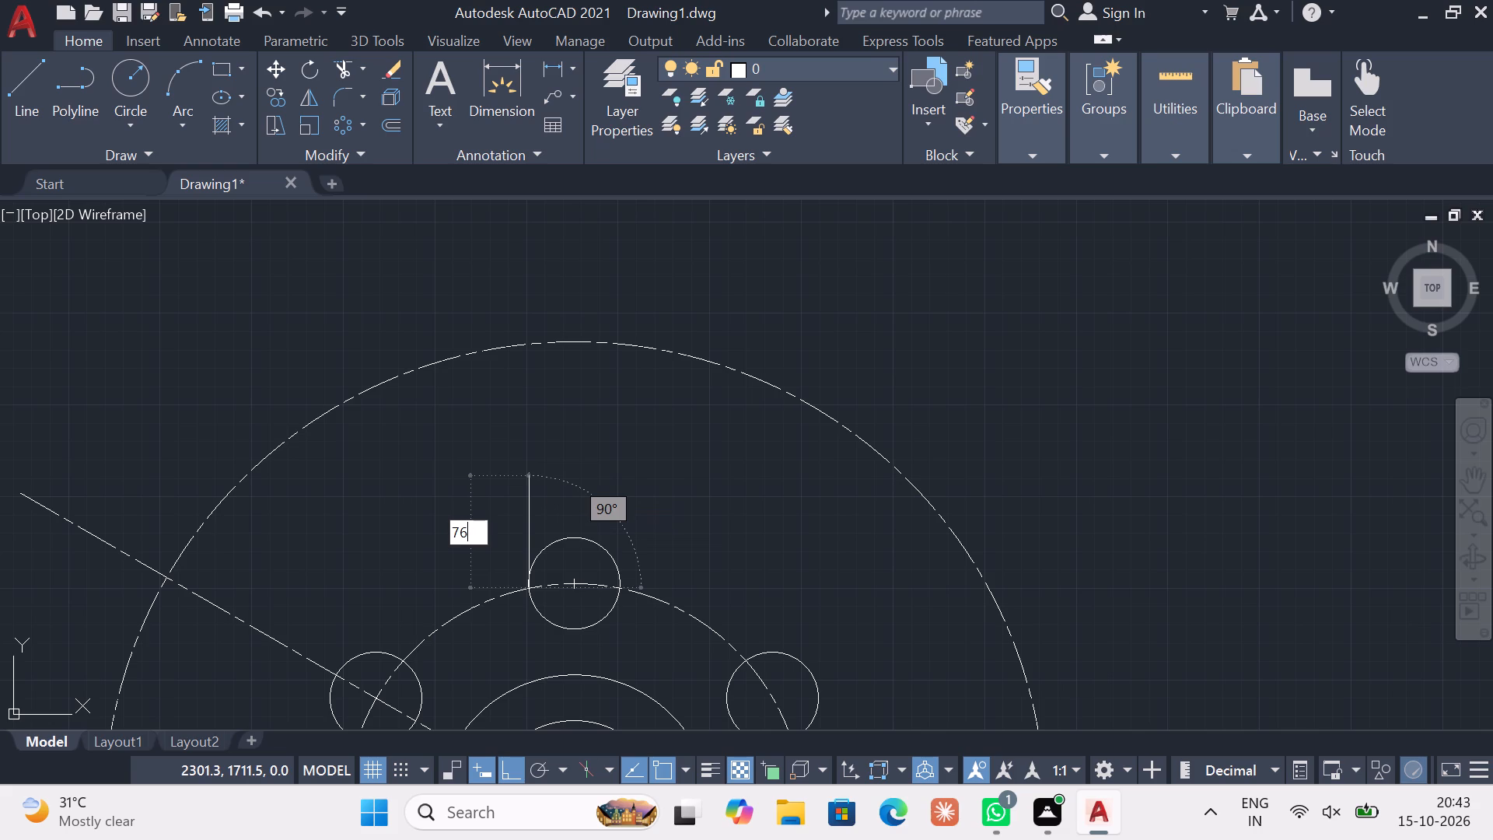
key("Return")
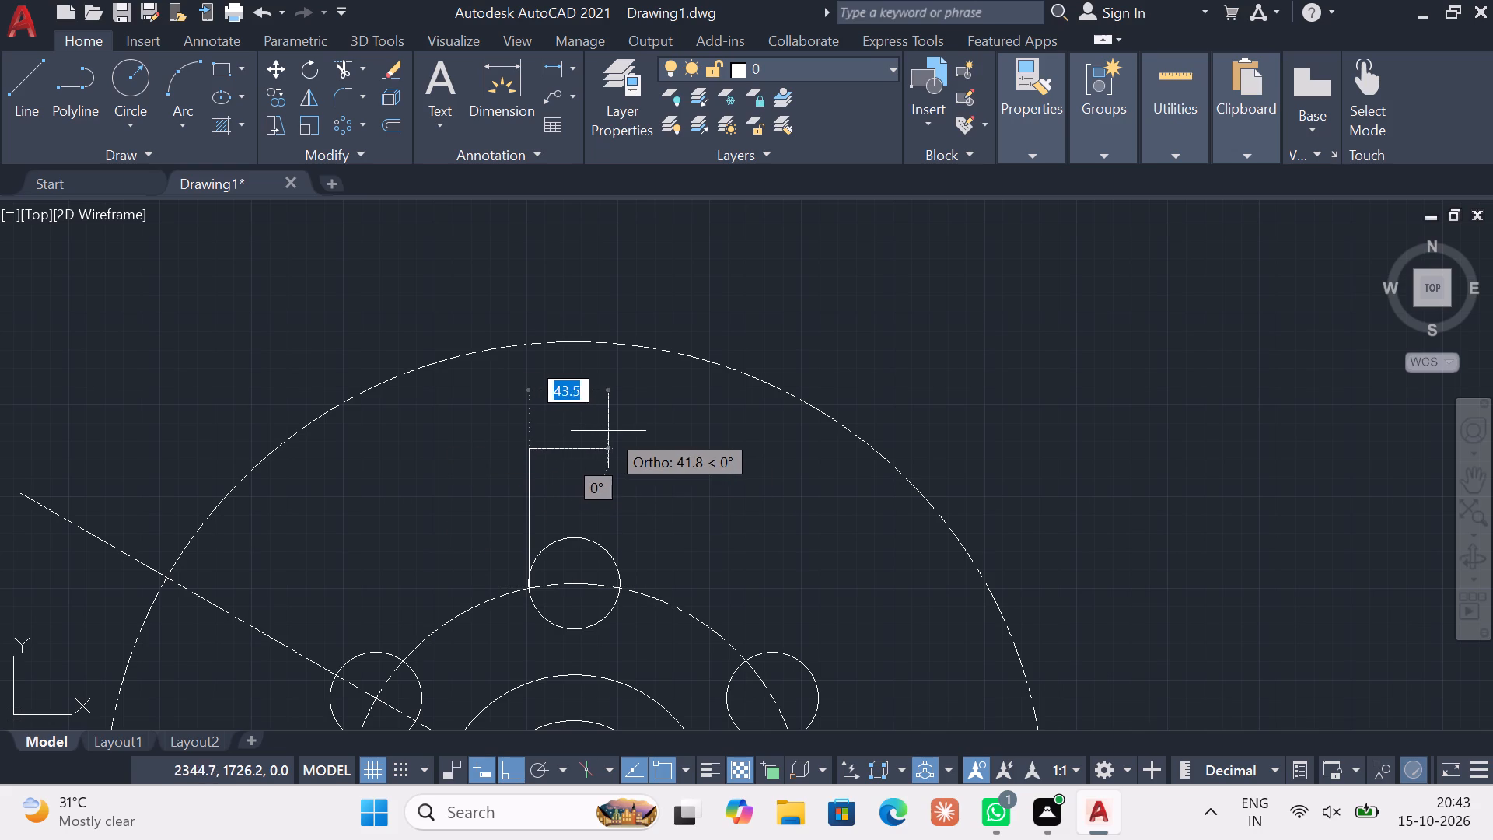
type("50")
key("Return")
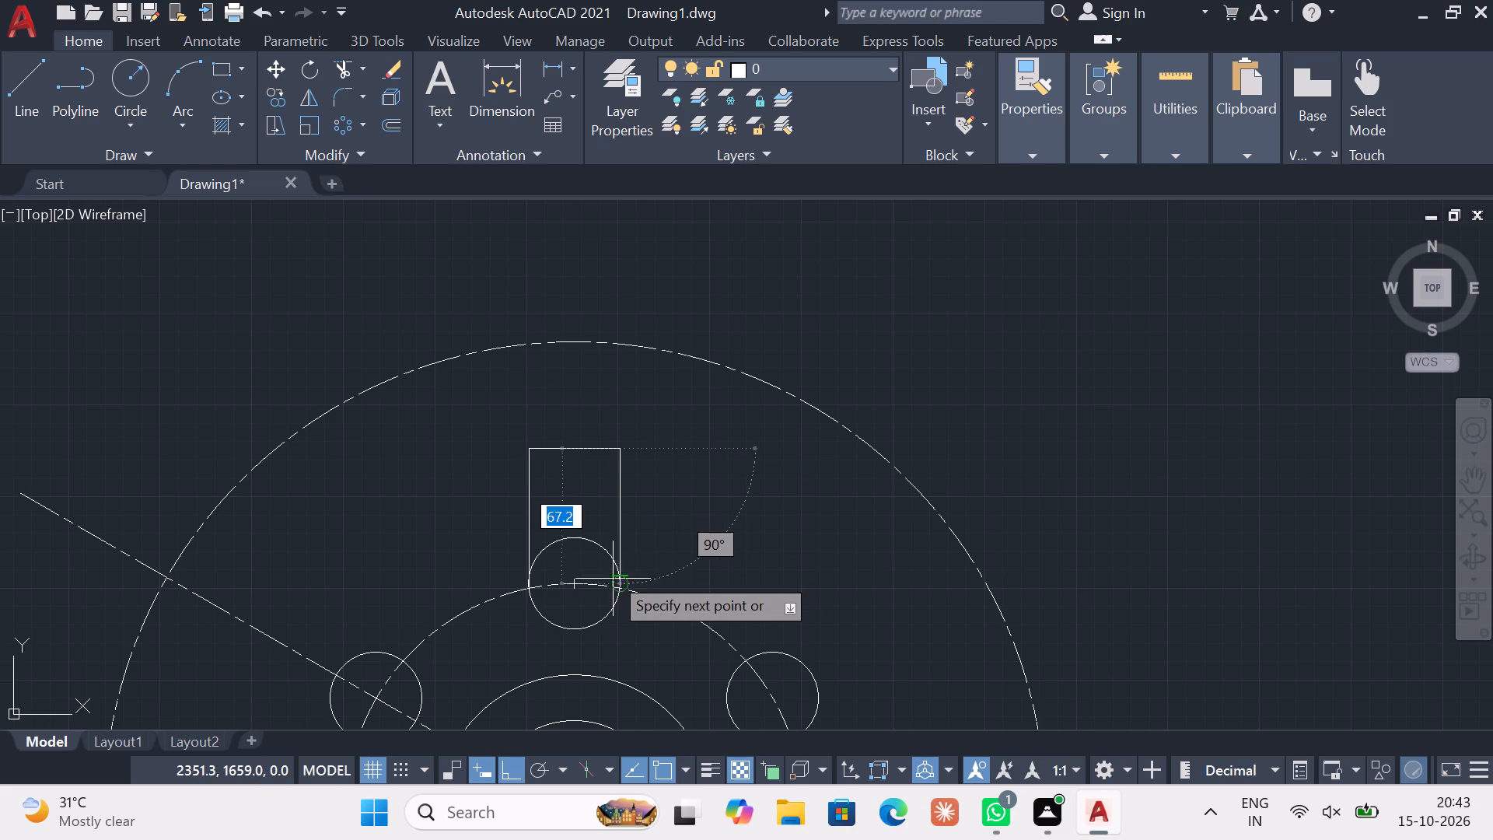
left_click(622, 587)
key("Escape")
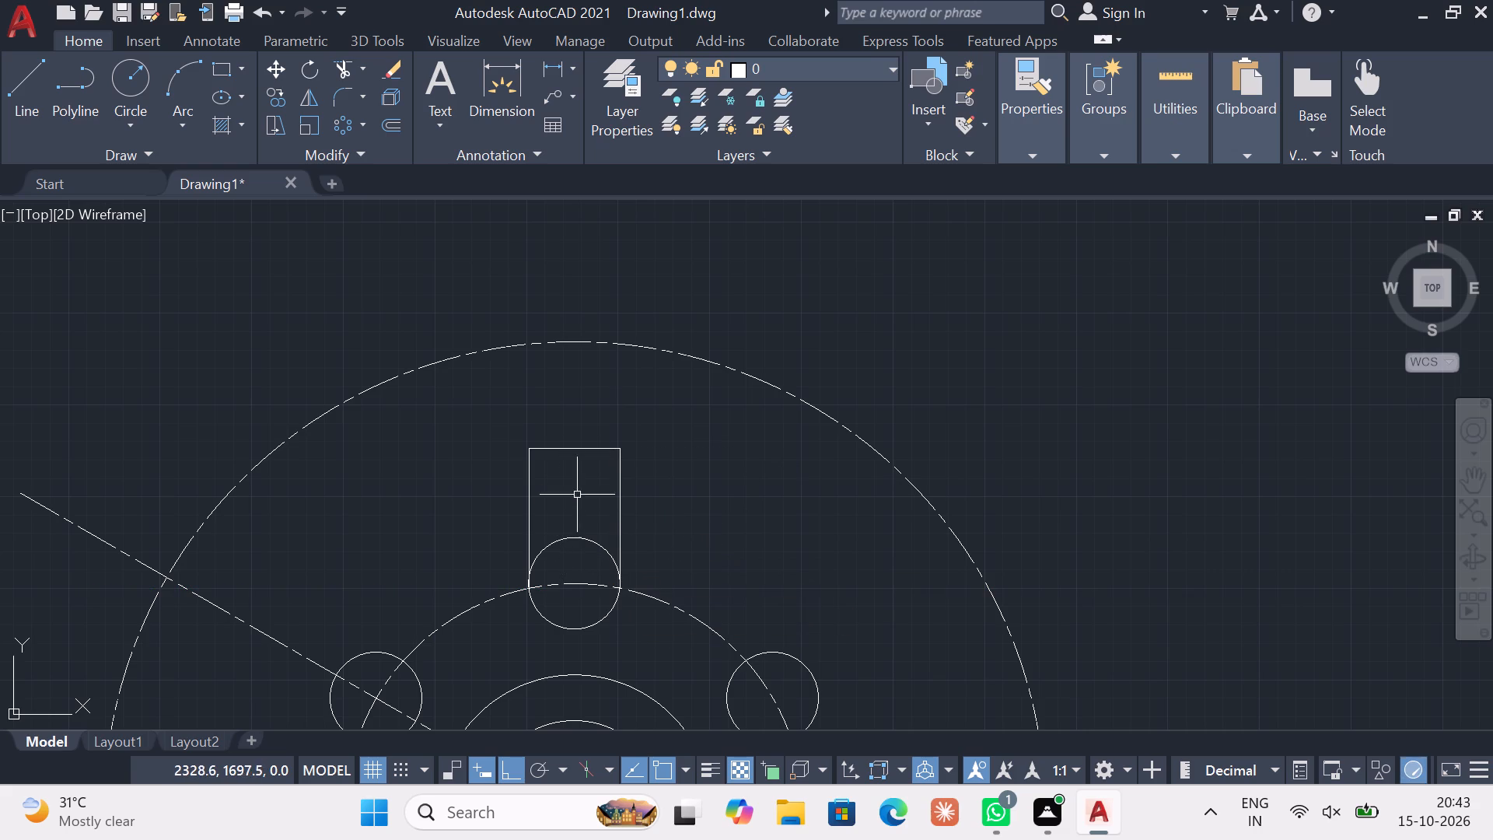
Delete the horizontal line joining the upper ends of the two vertical lines.
left_click(577, 490)
left_click(569, 429)
key("Delete")
key("Delete")
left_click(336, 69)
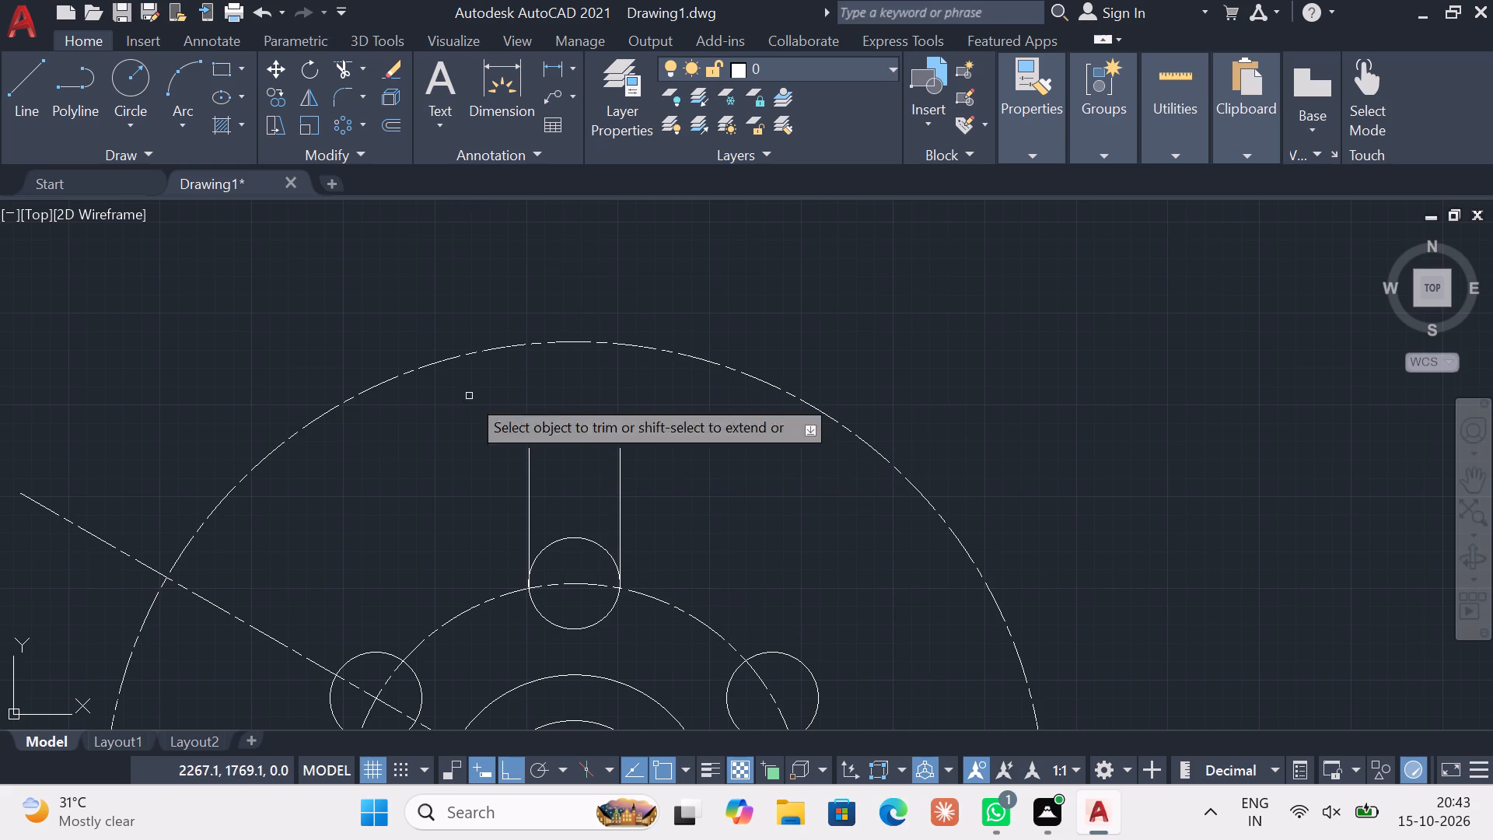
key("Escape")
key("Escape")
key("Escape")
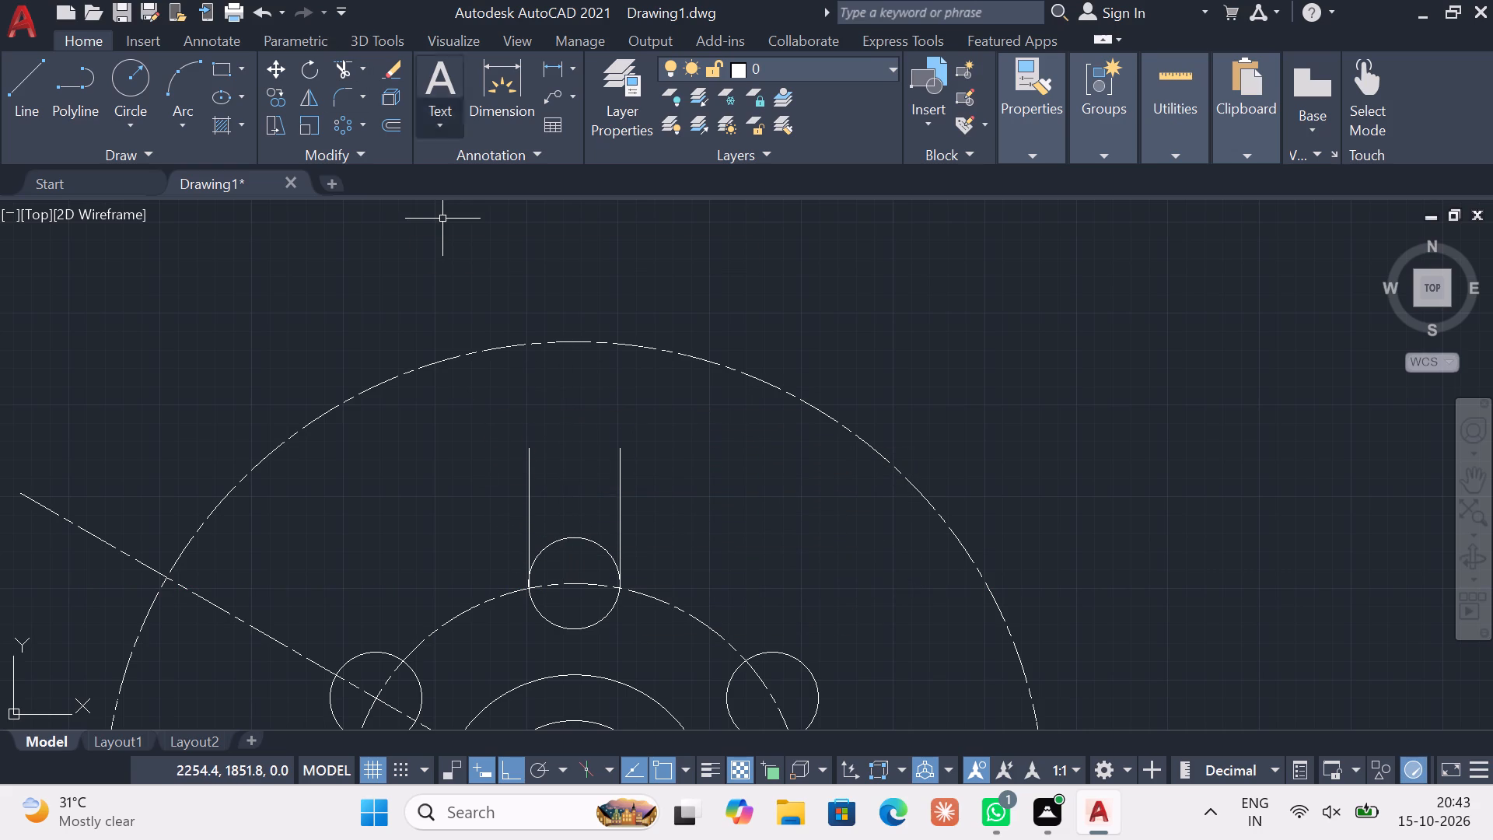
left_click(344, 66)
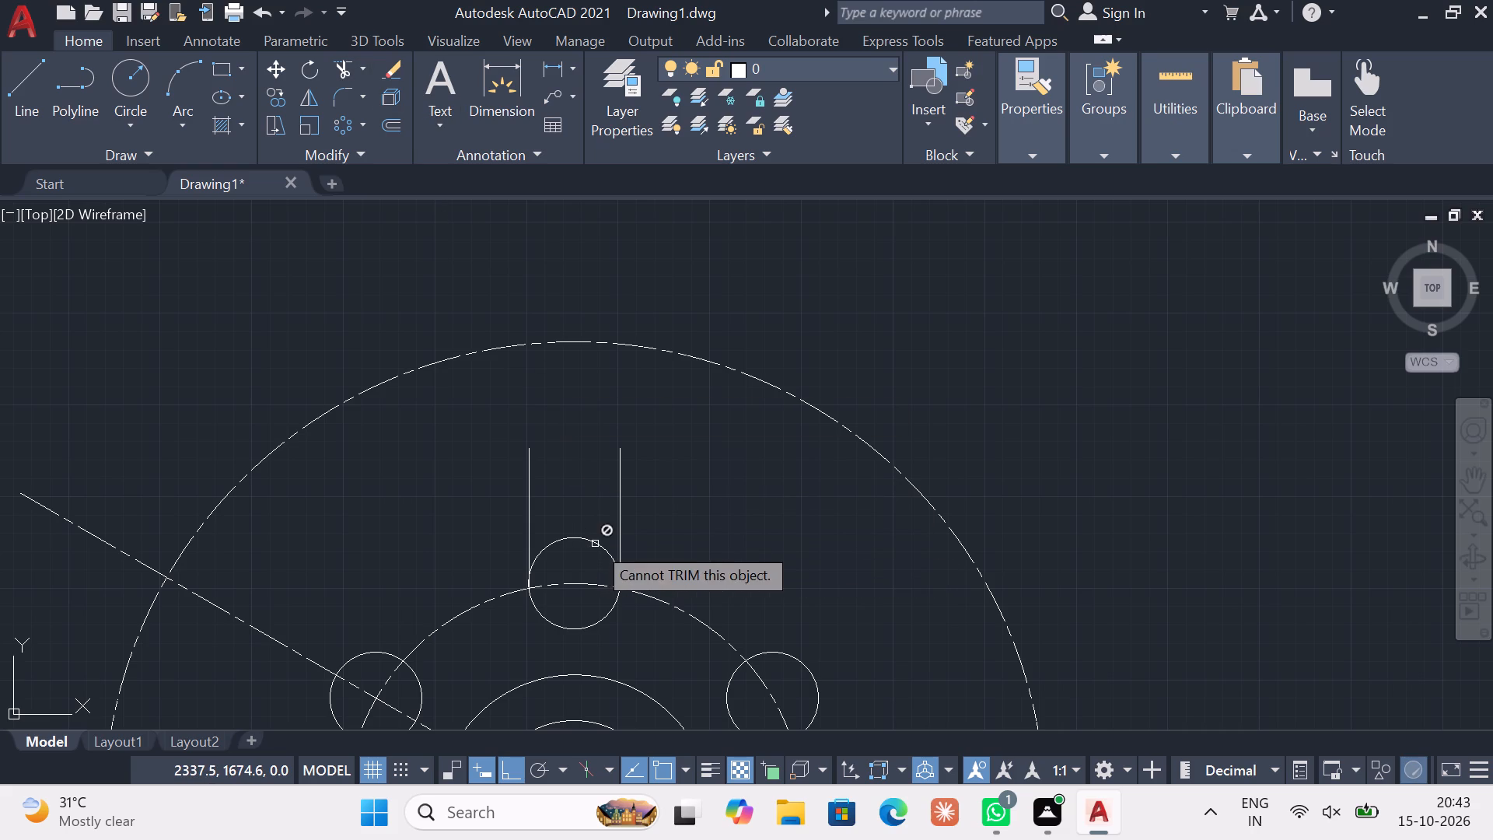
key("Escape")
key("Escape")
Draw a horizontal line across the top hole circle, joining the lower ends of the two vertical lines.
scroll(586, 543, "up", 2)
left_click(23, 82)
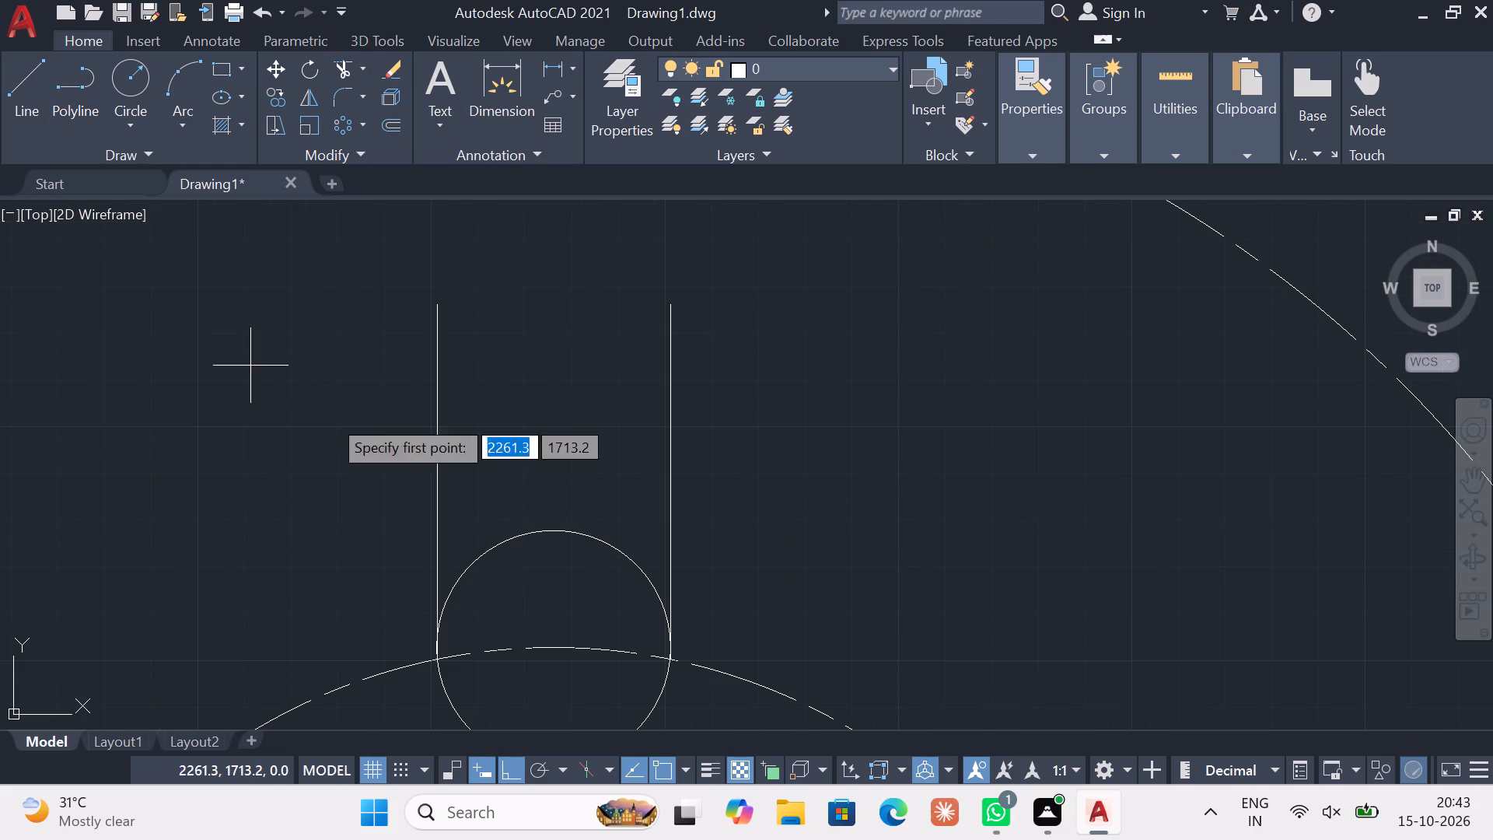
middle_click_drag(389, 445, 455, 303)
left_click(440, 664)
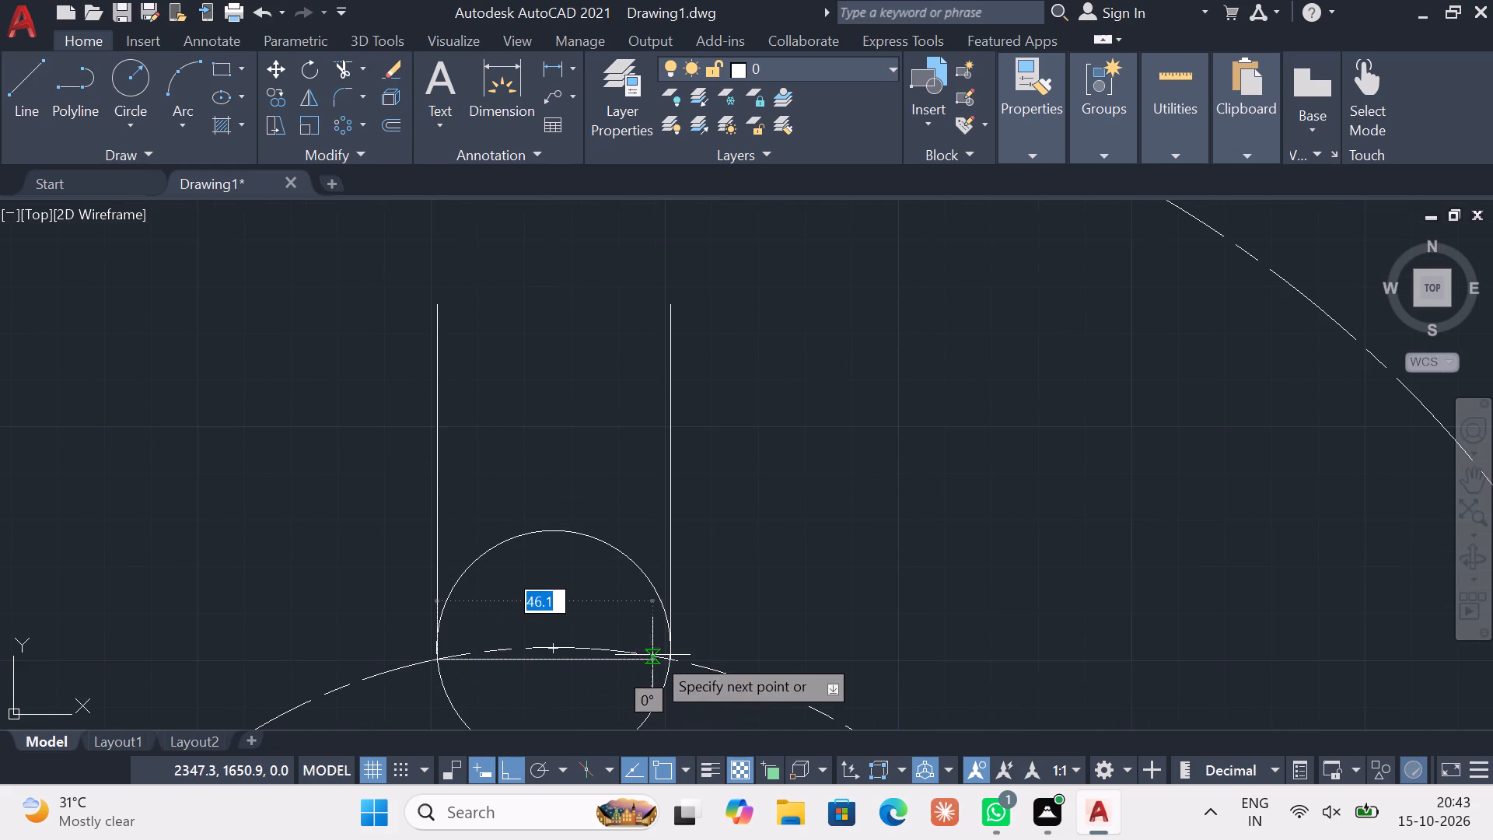
left_click(670, 660)
key("Escape")
key("Escape")
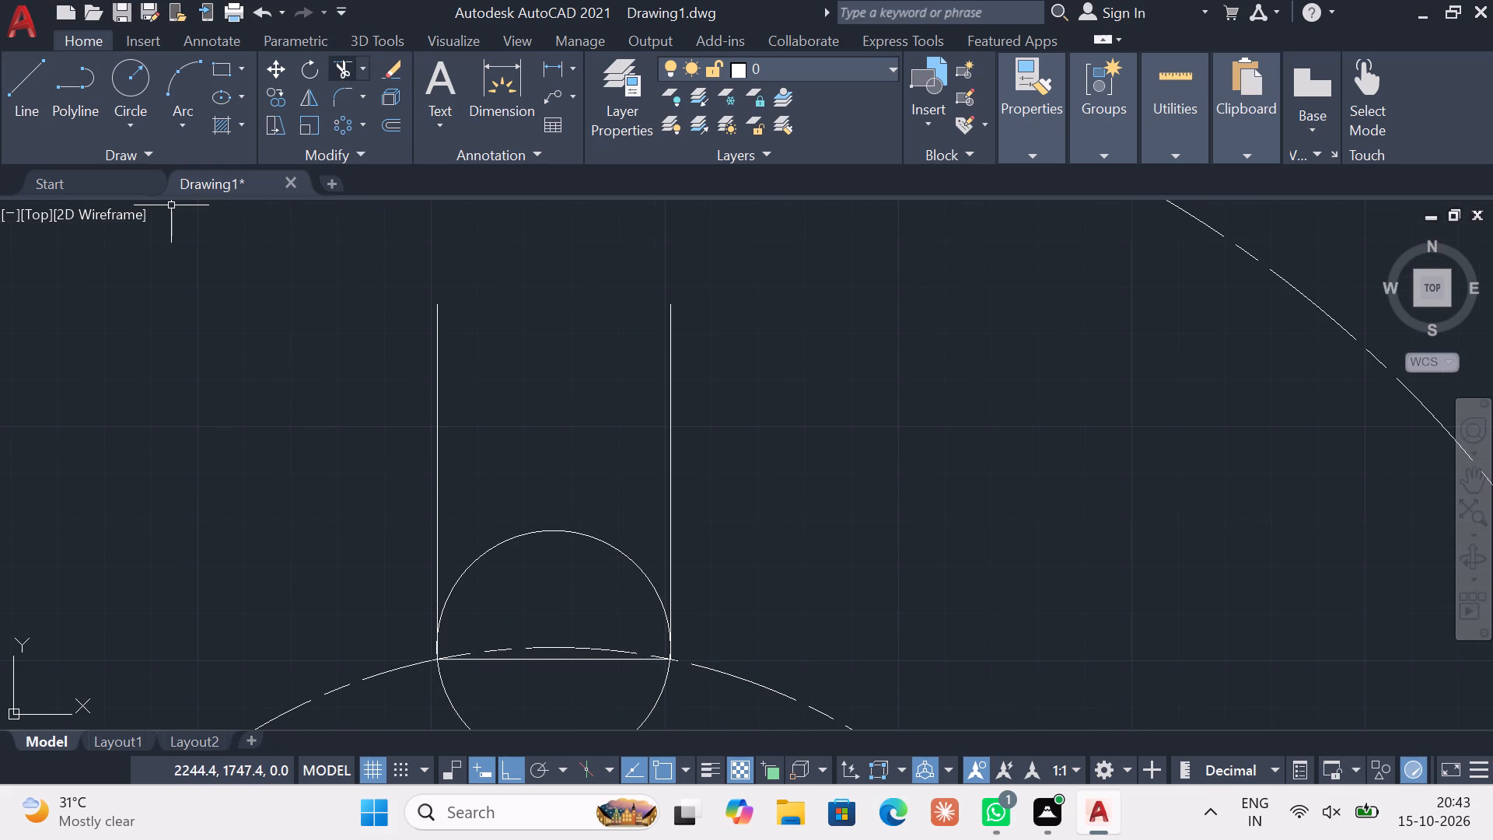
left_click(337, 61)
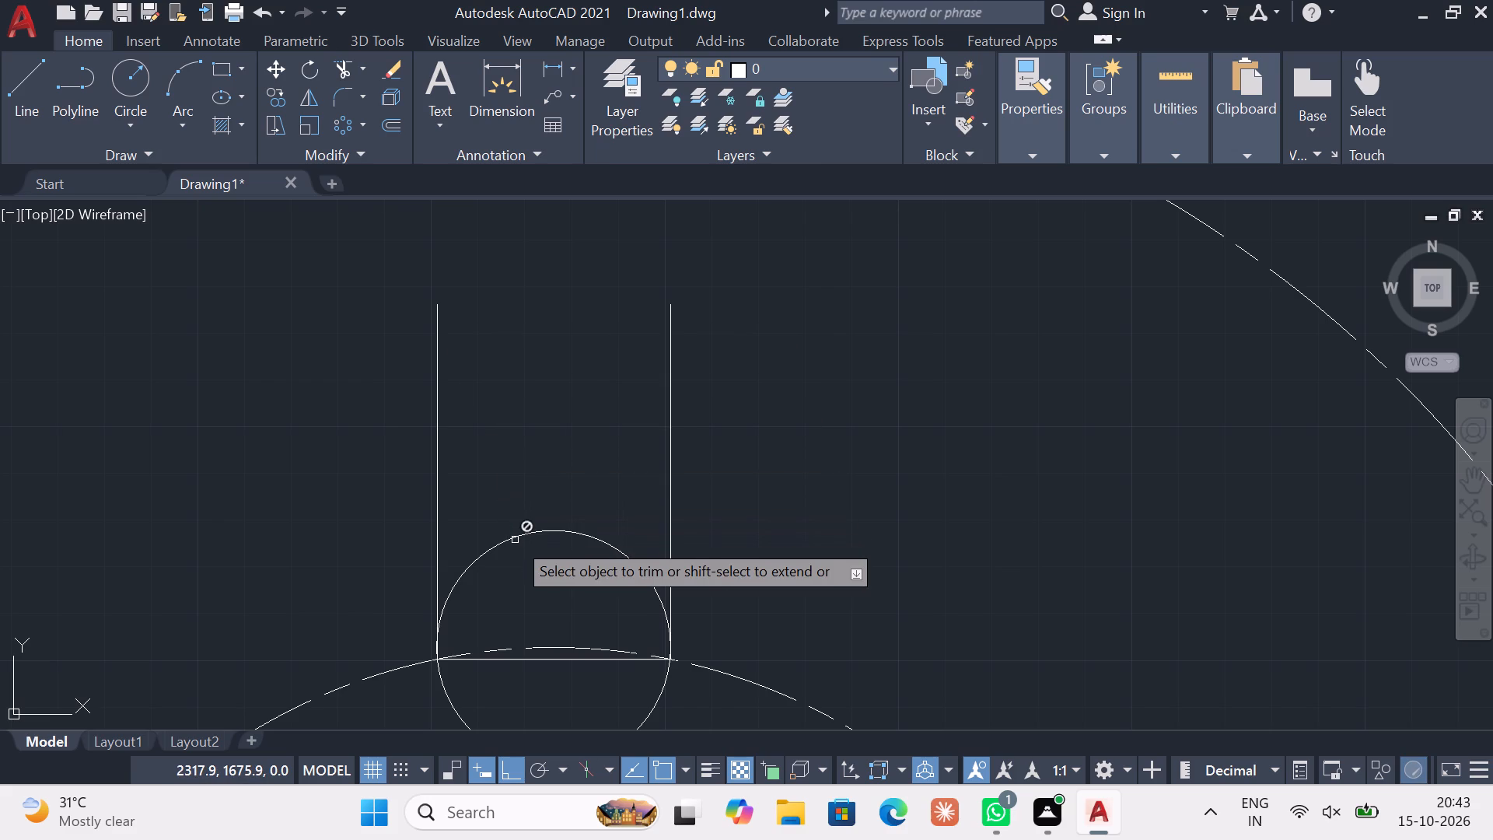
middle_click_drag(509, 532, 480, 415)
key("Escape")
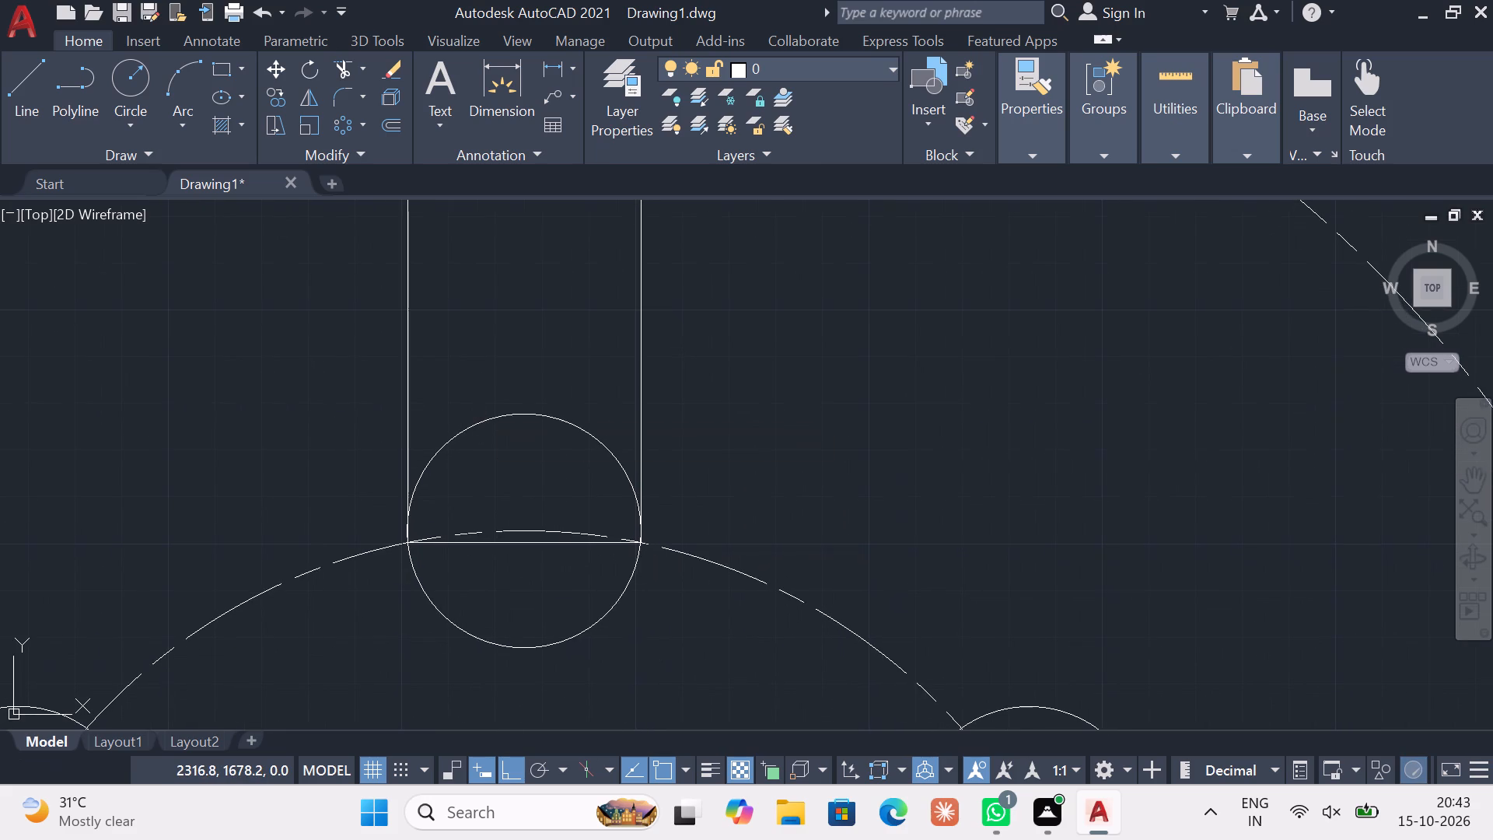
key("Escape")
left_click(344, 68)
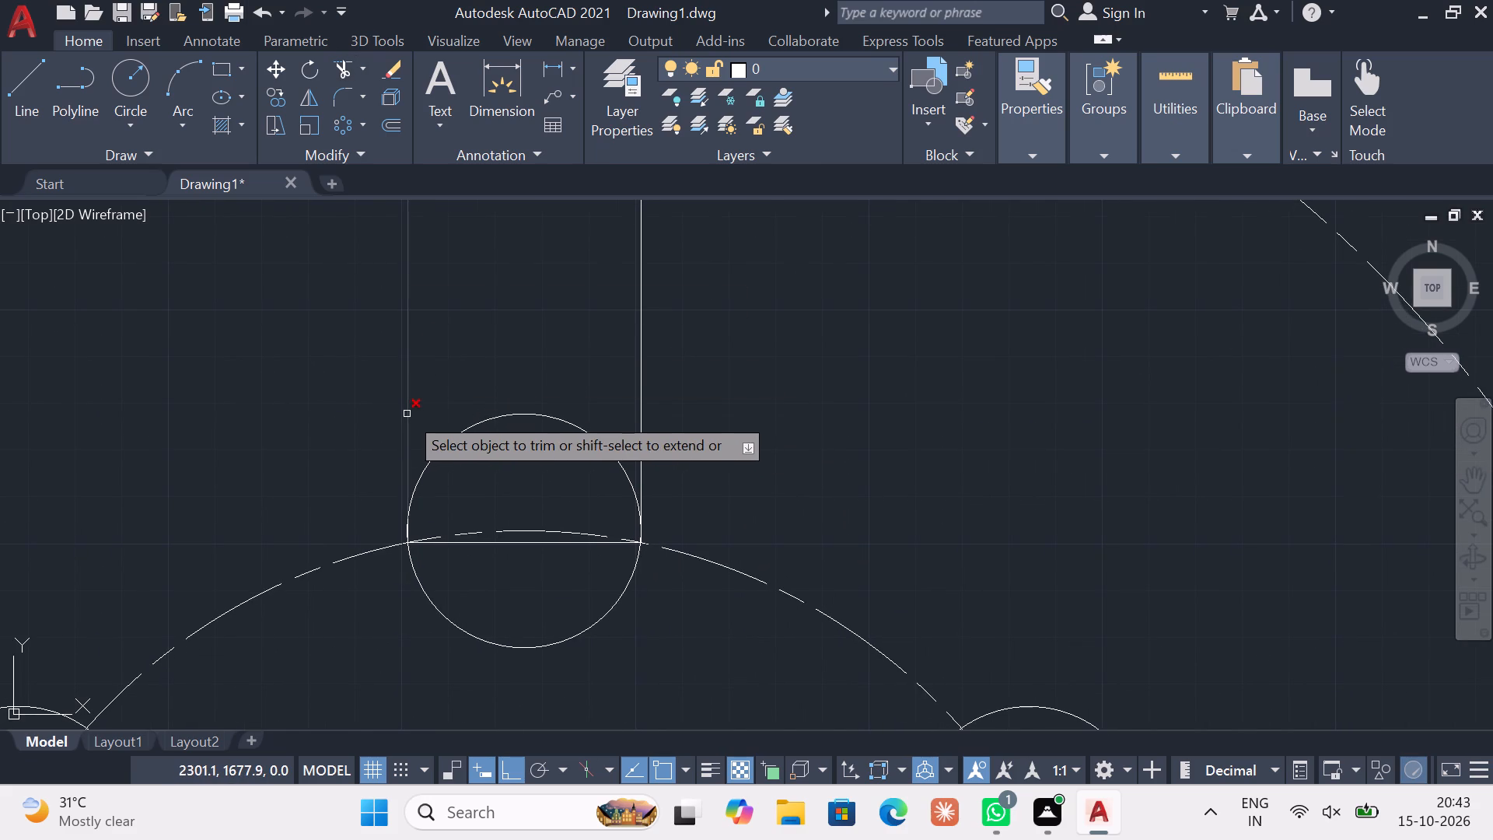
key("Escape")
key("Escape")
Draw a vertical line from the top hole circle's centre straight up to a point just above the circle.
left_click(27, 96)
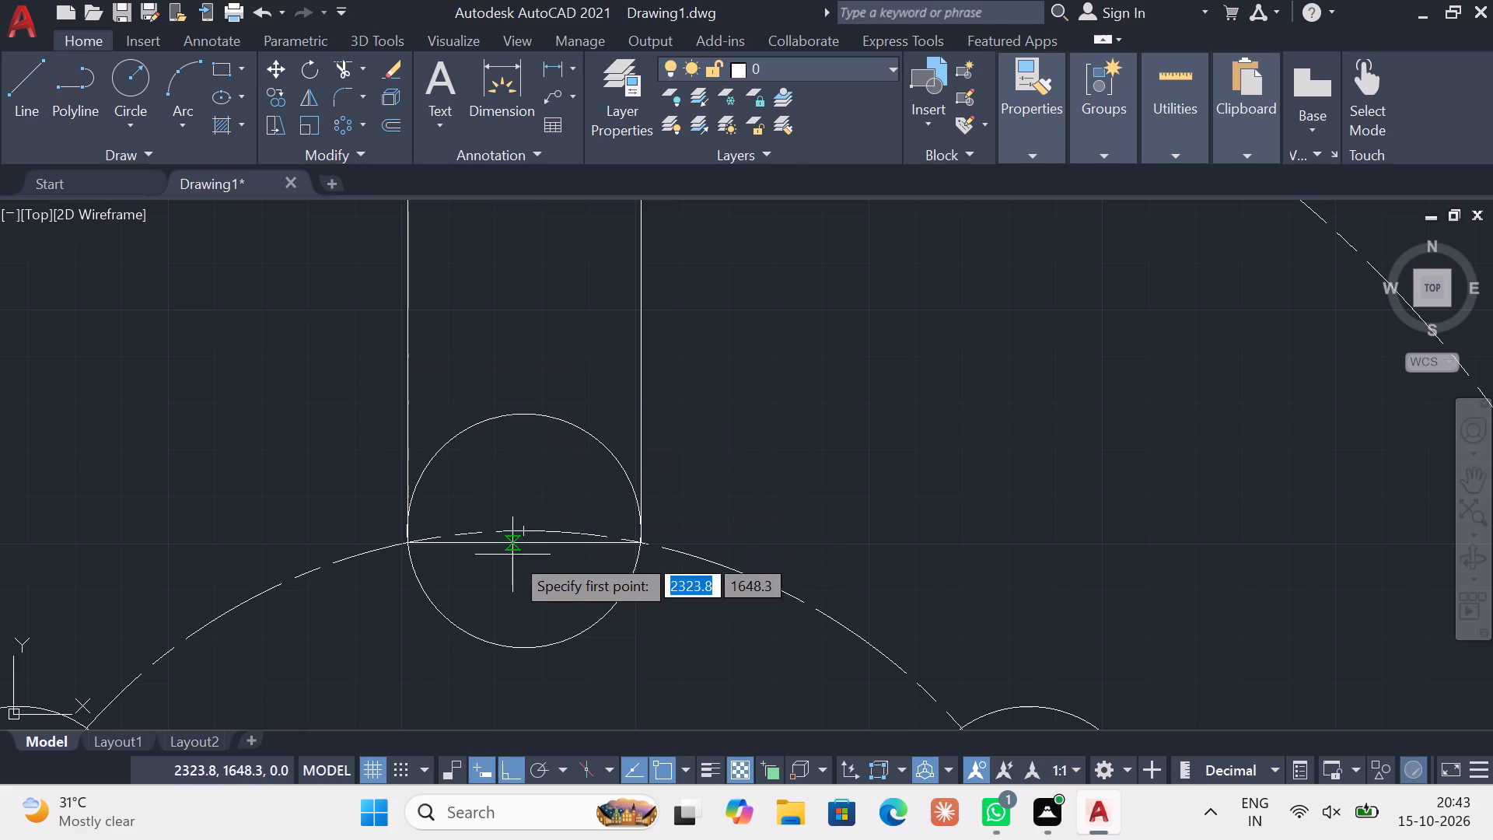
left_click(523, 531)
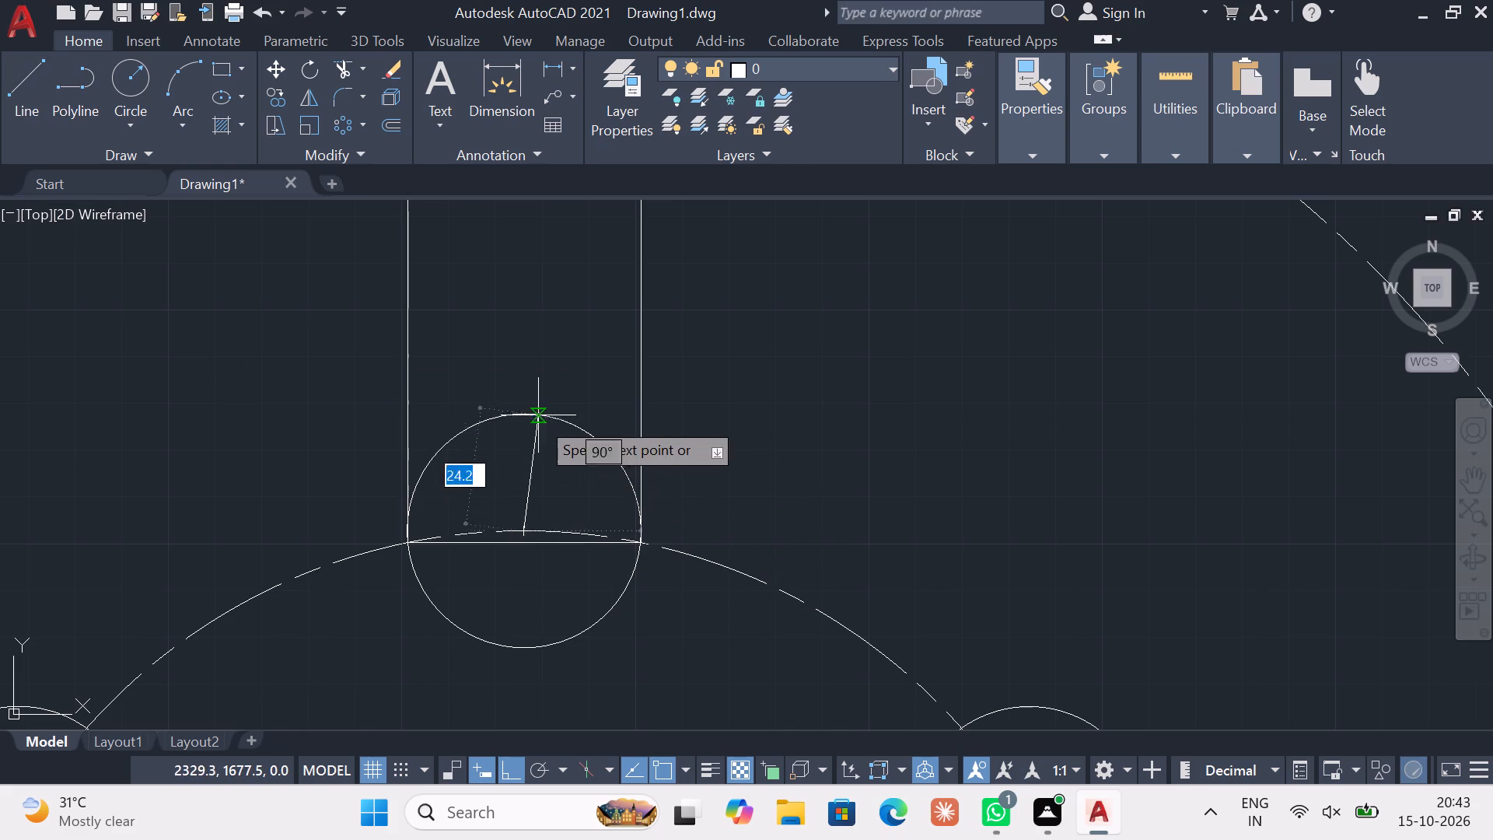
left_click(526, 372)
key("Escape")
key("Escape")
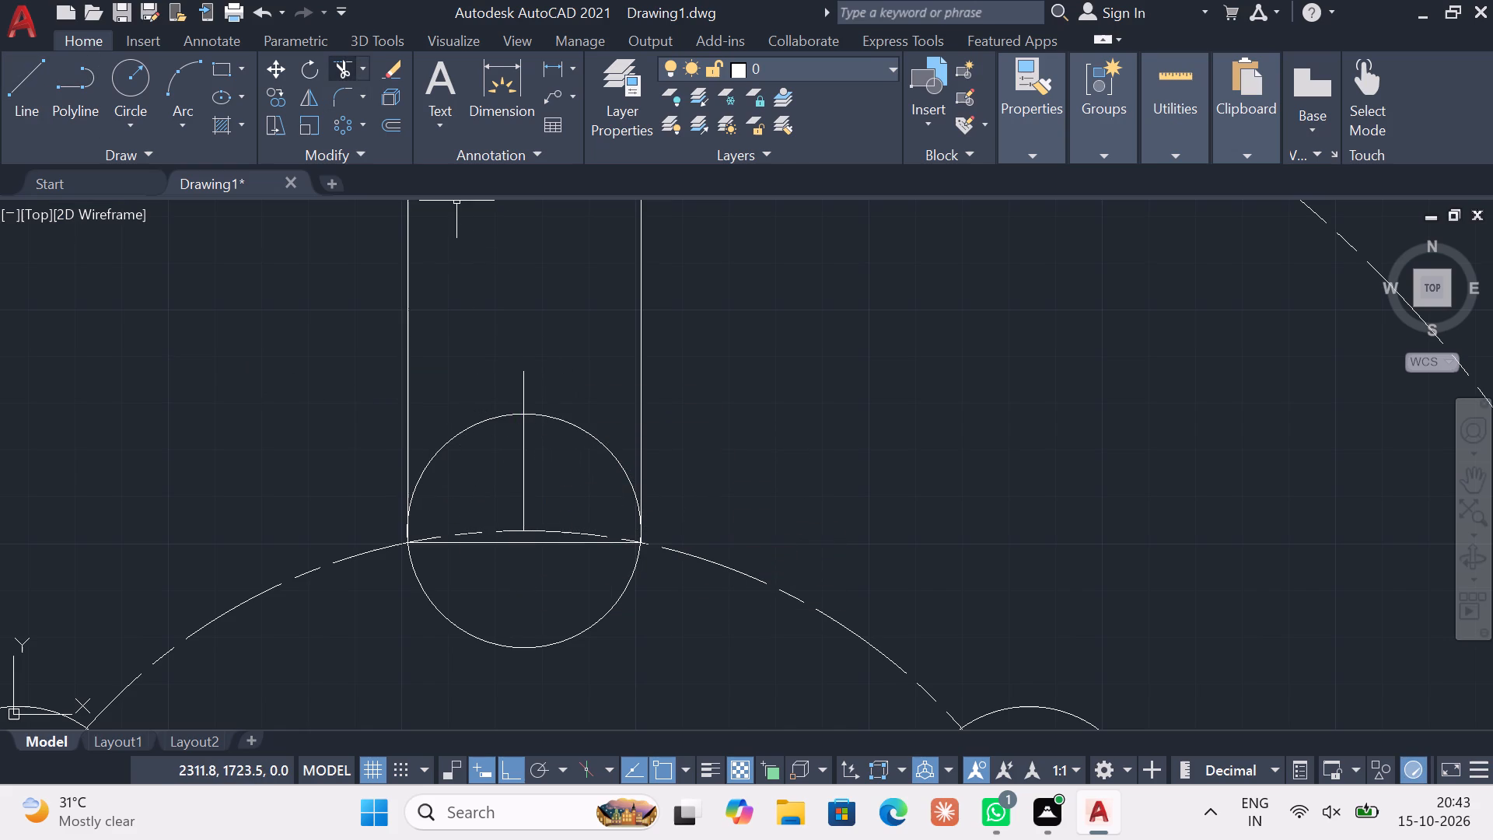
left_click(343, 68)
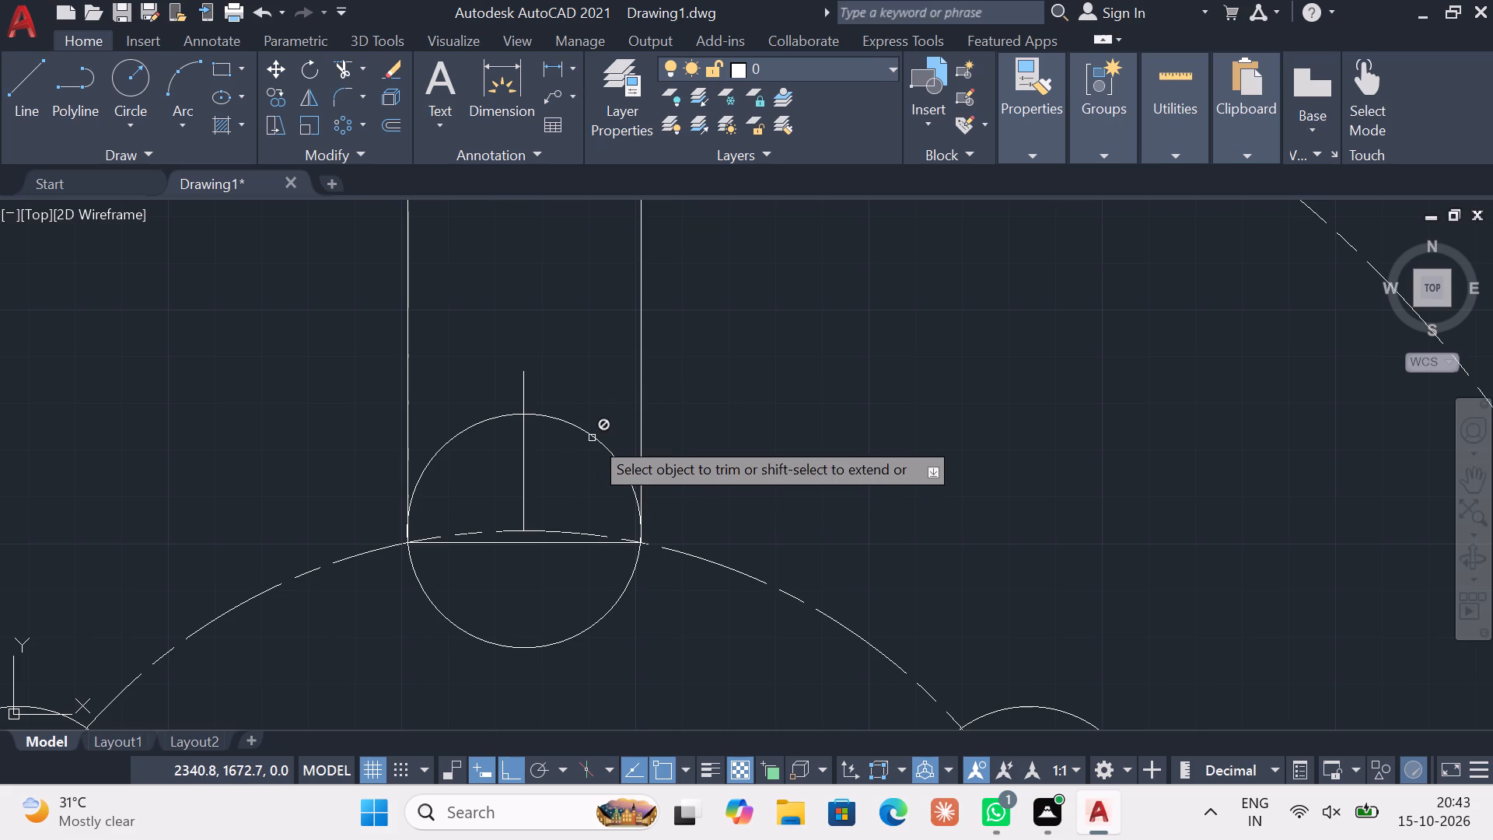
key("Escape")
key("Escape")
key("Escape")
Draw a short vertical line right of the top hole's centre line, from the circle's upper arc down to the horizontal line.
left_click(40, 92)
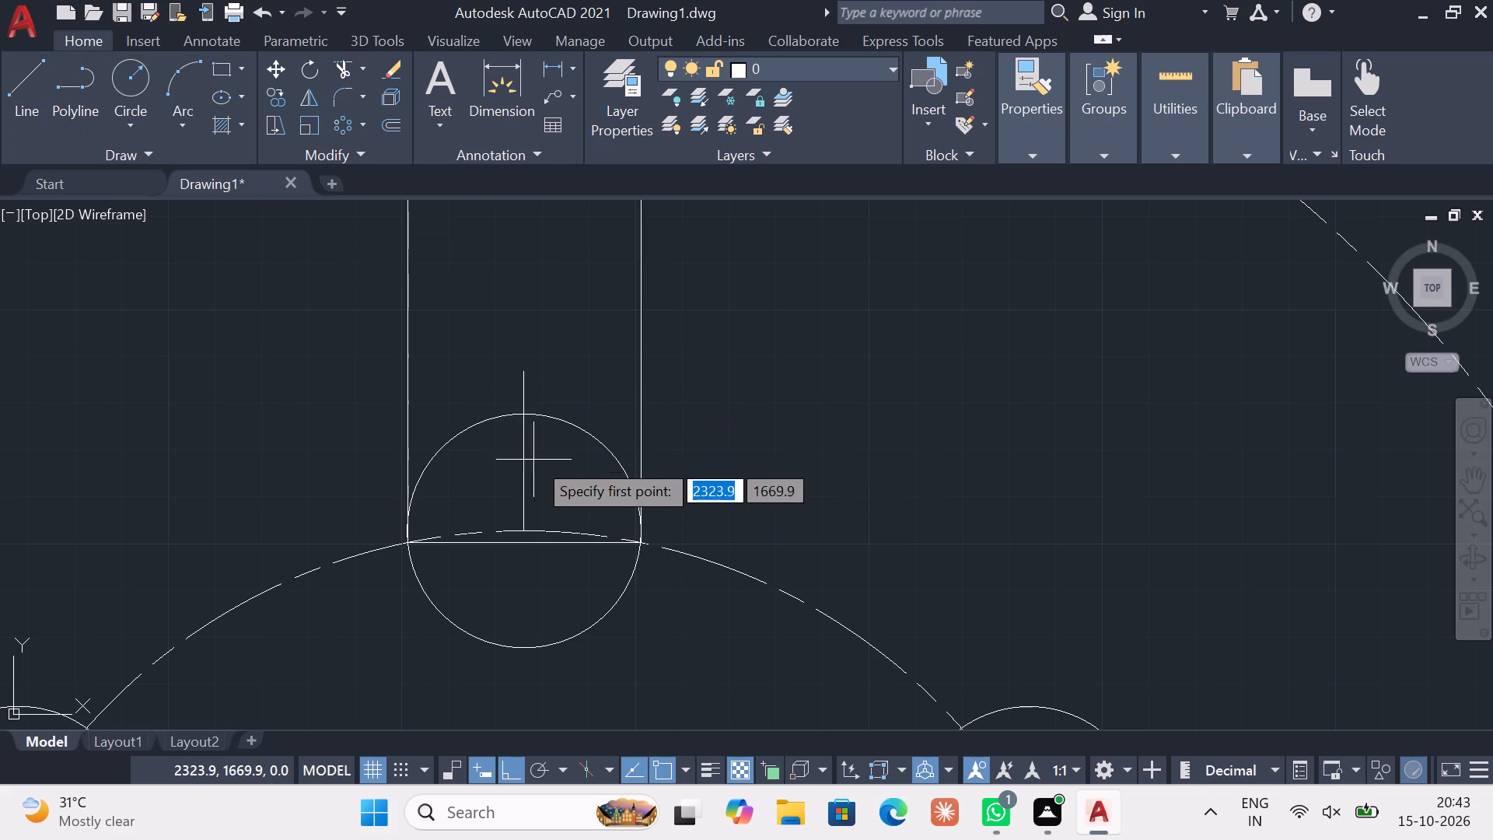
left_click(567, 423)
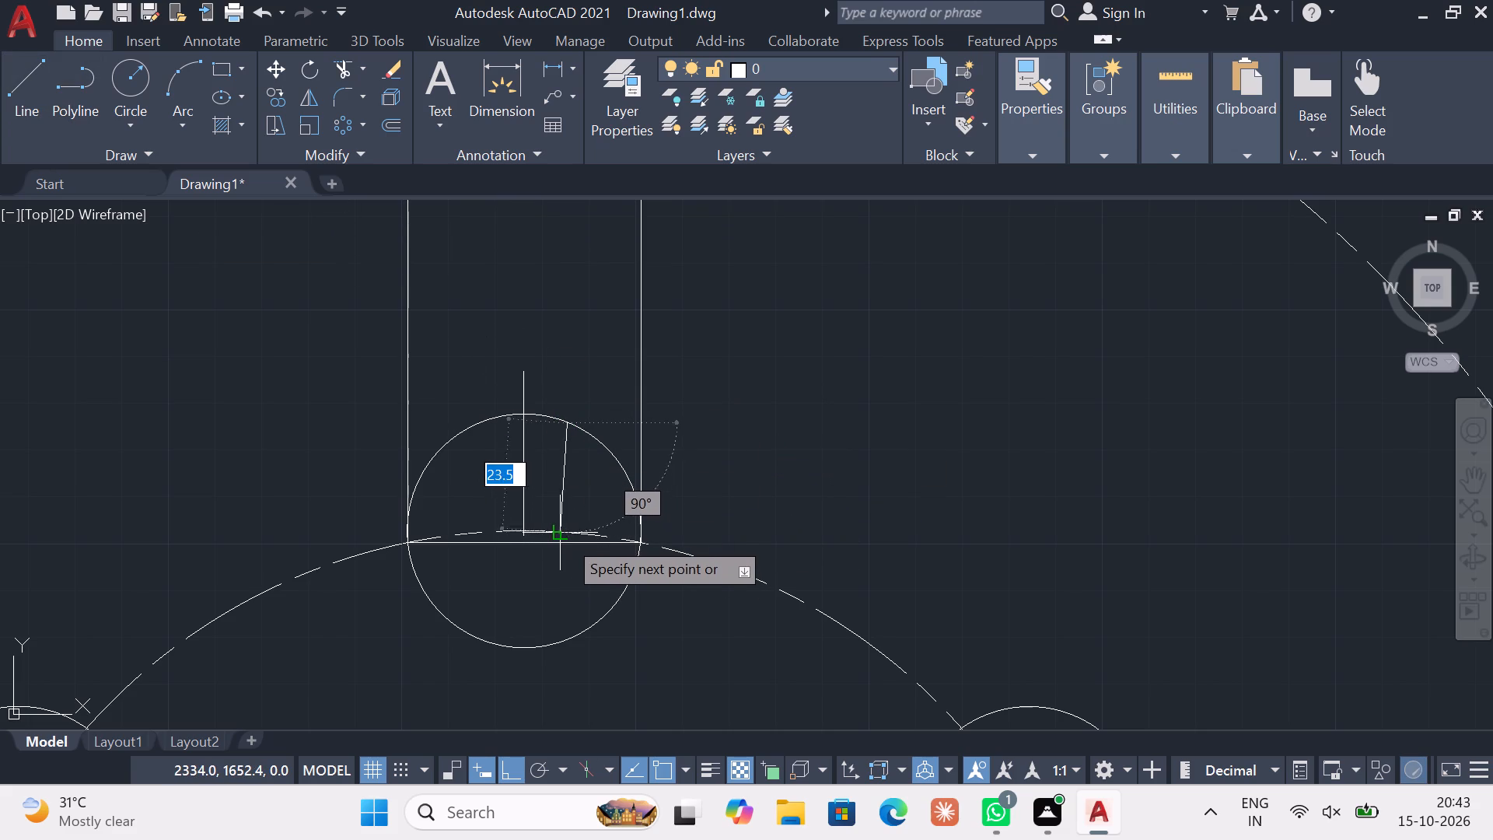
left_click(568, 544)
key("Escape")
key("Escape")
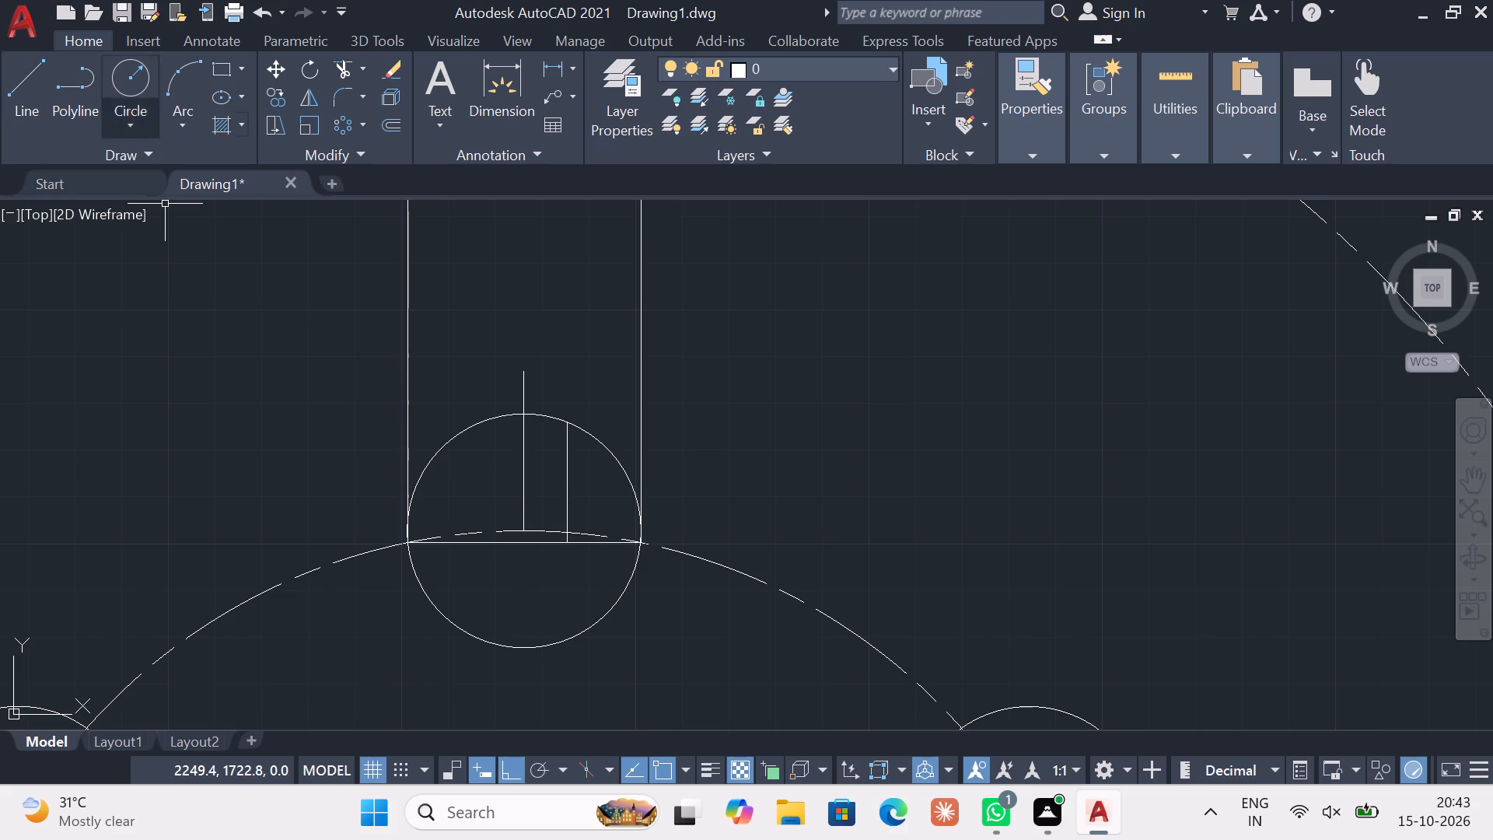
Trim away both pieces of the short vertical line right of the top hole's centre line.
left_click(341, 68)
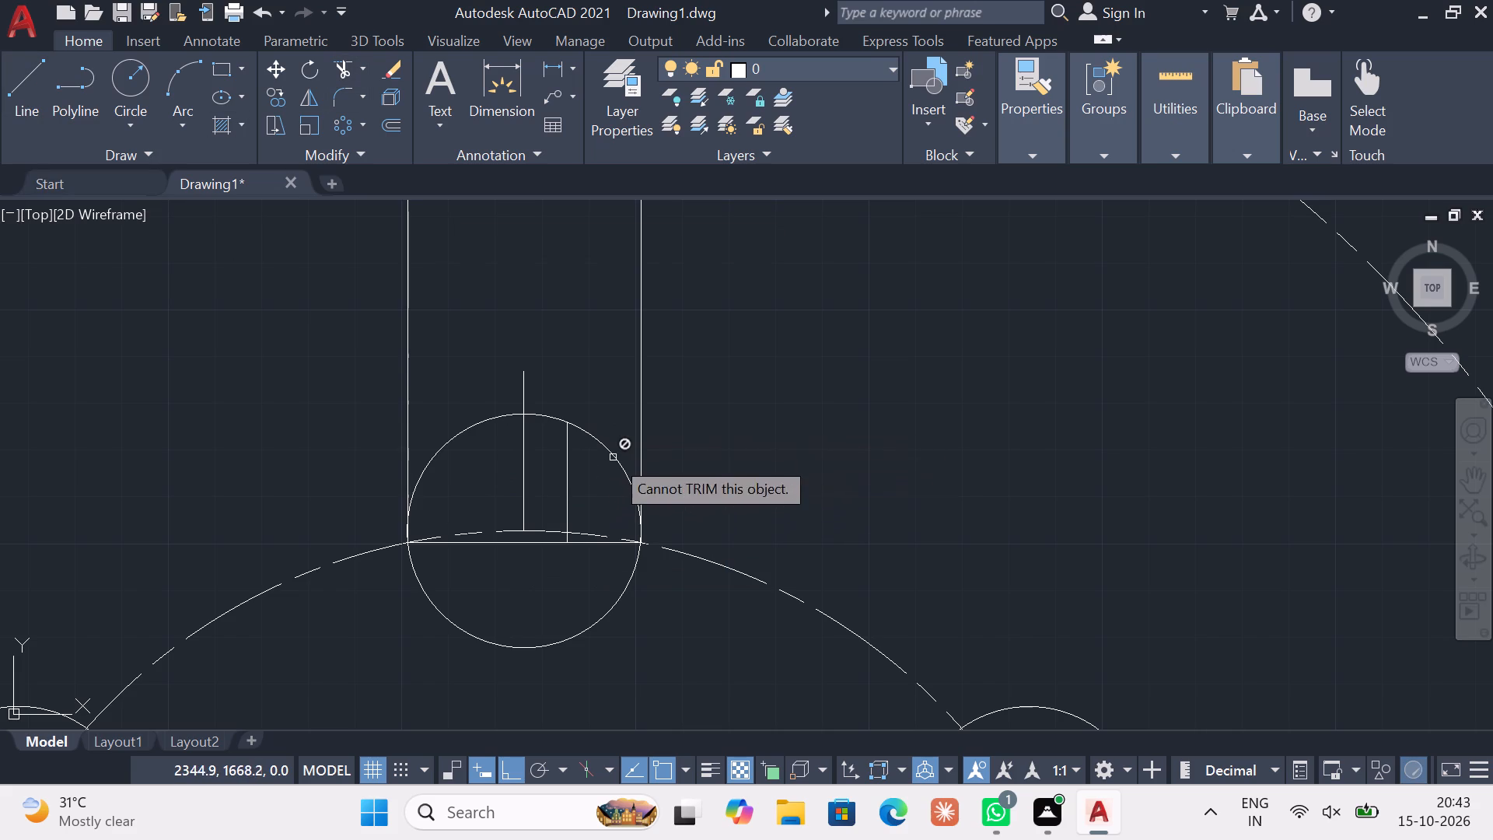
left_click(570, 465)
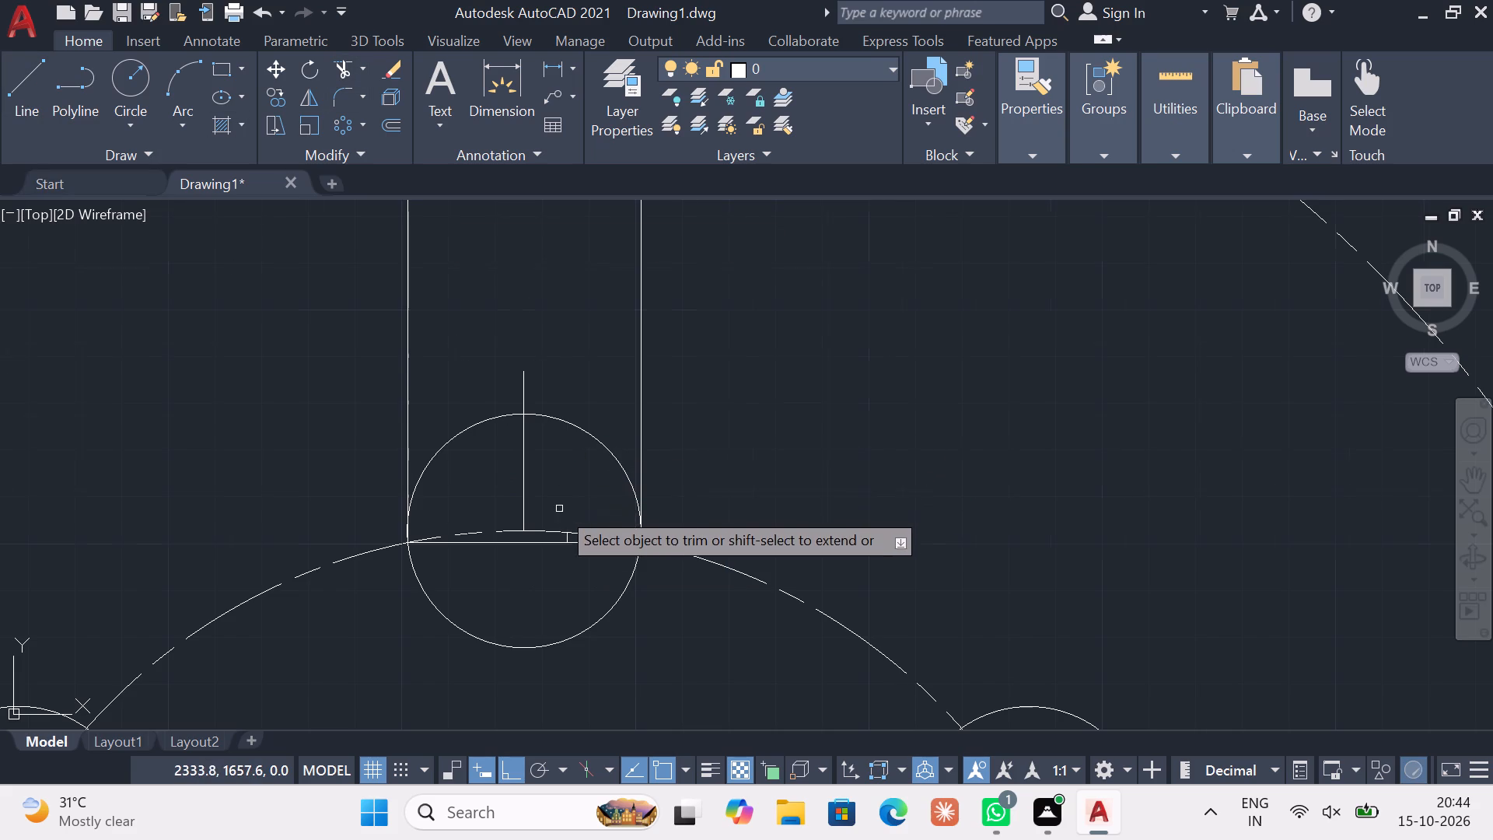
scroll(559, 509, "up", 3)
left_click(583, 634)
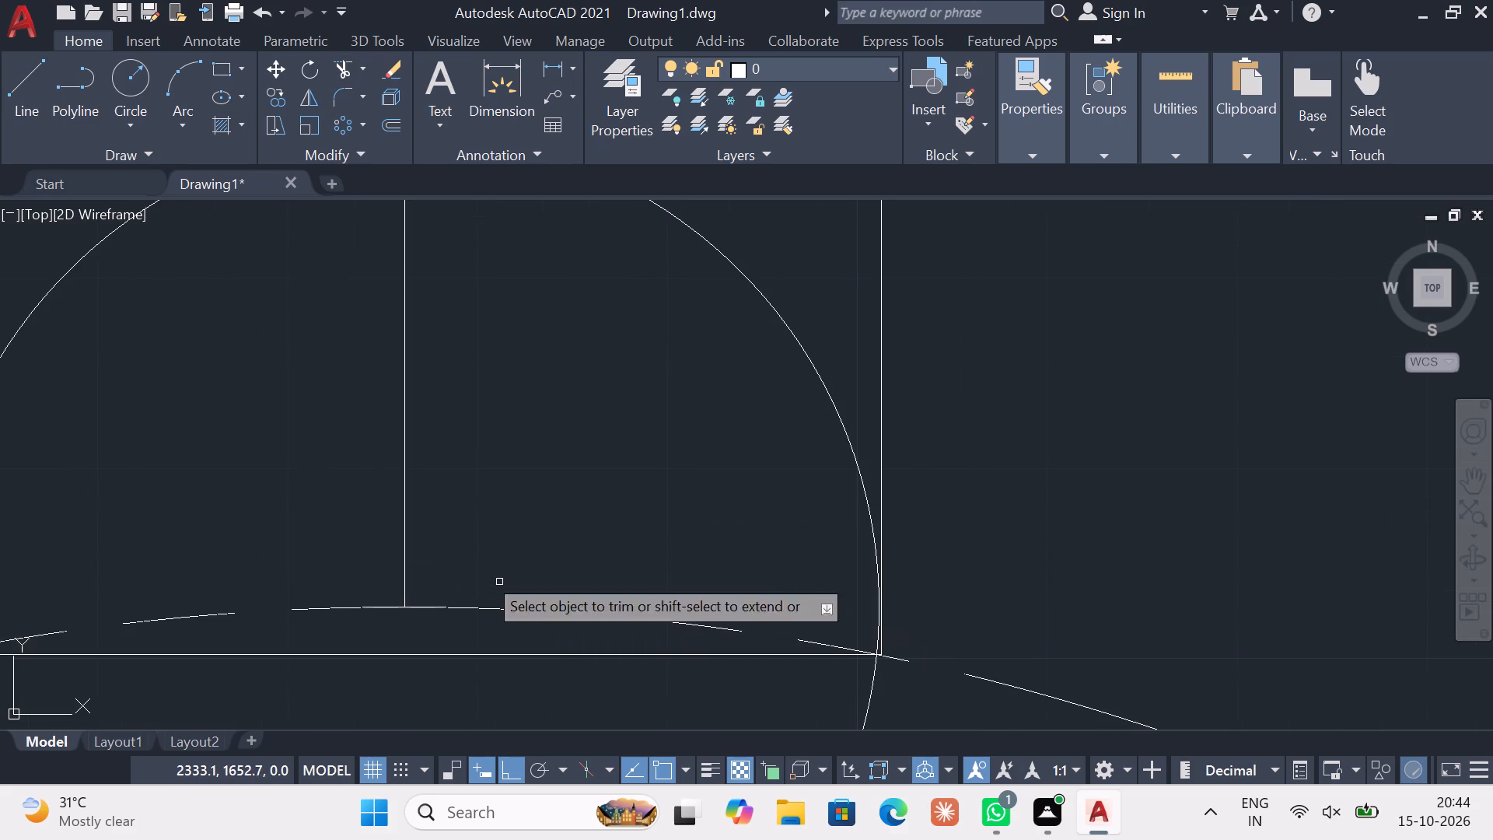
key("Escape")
Delete the vertical line rising from the top hole's centre and the horizontal line across the hole circle.
left_click(407, 523)
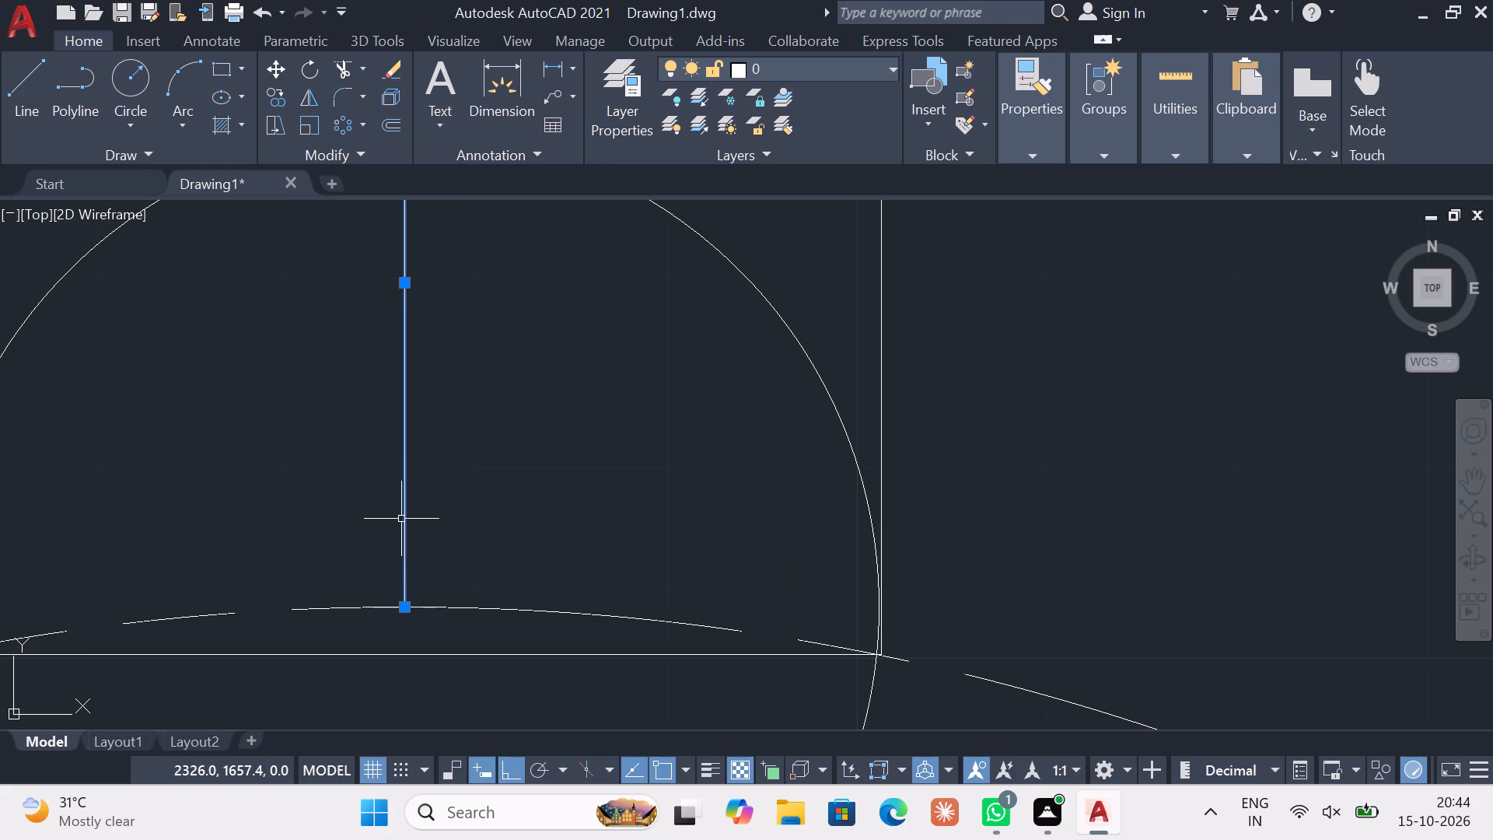
key("Delete")
scroll(587, 470, "down", 2)
left_click(500, 541)
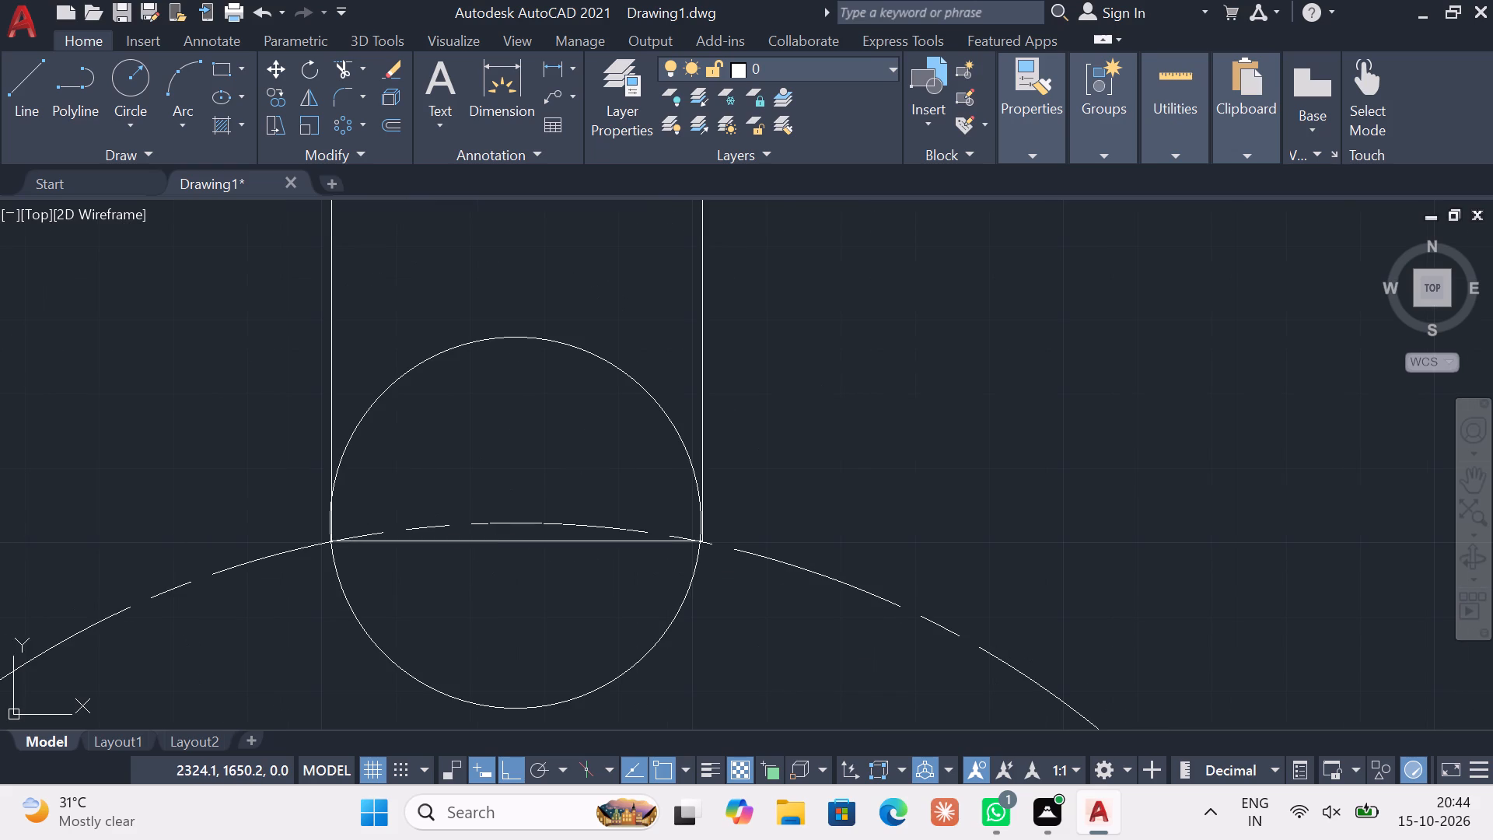
key("Delete")
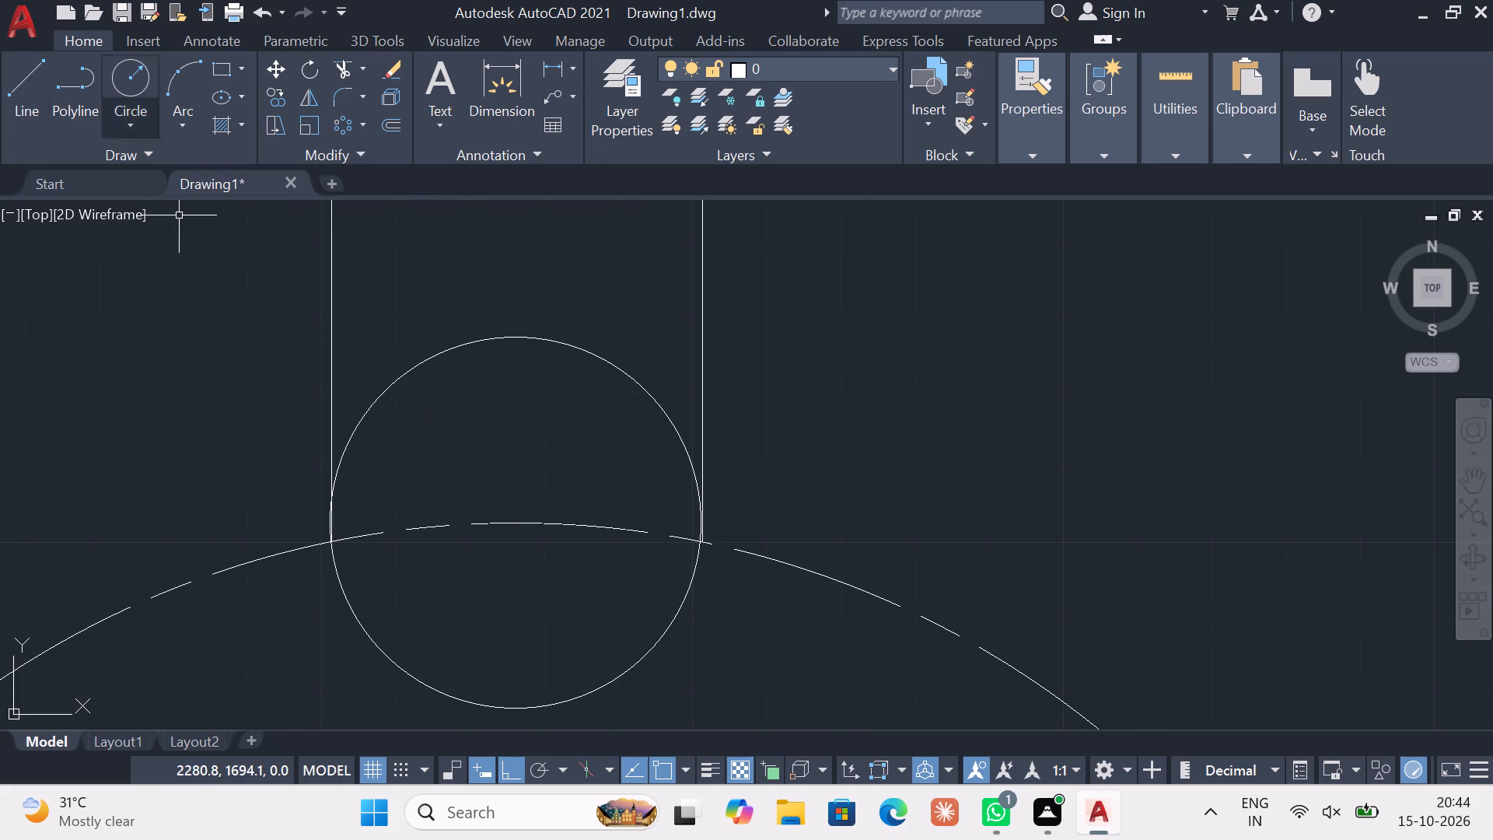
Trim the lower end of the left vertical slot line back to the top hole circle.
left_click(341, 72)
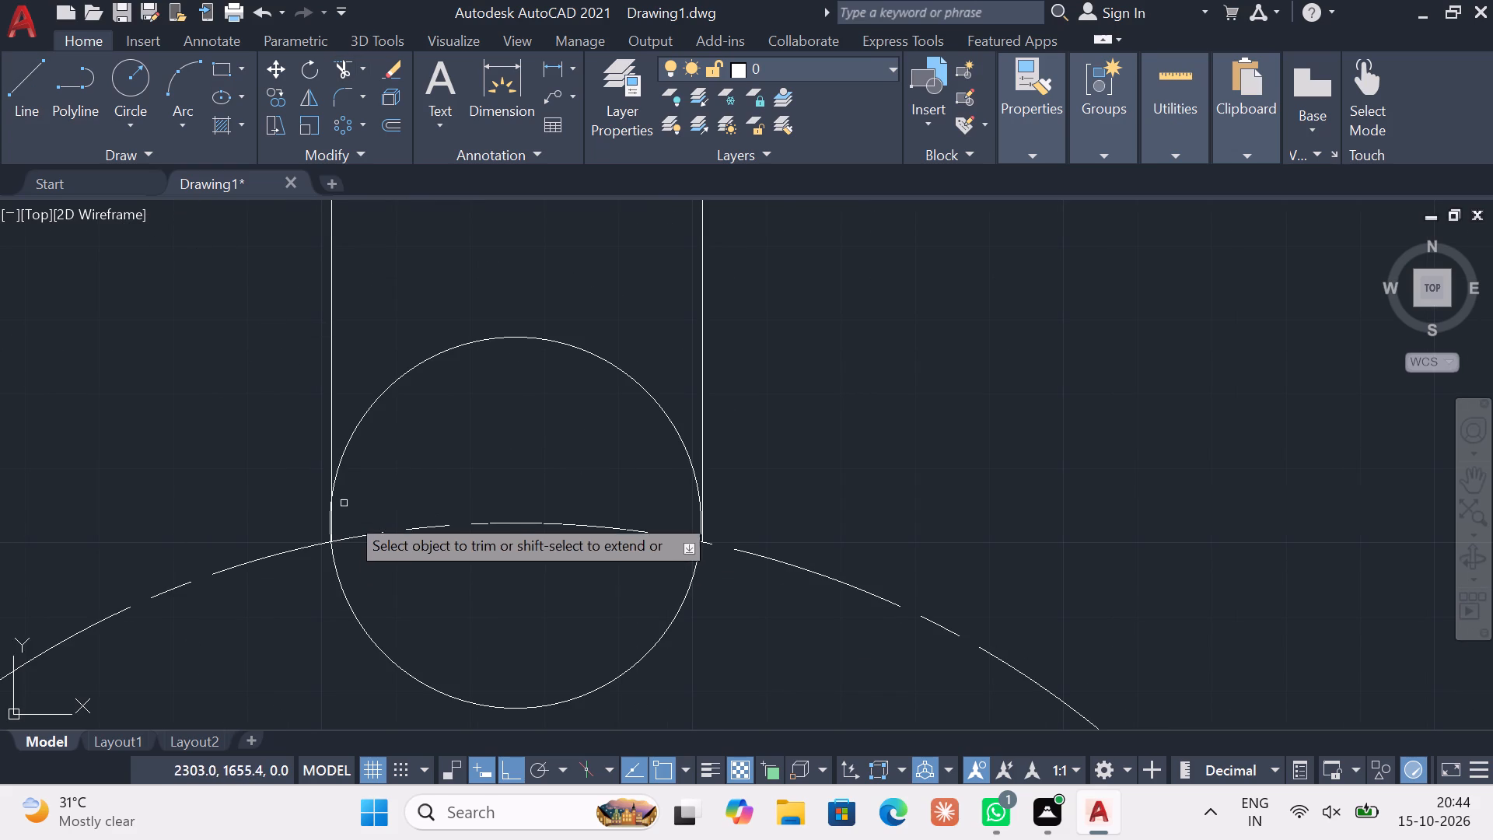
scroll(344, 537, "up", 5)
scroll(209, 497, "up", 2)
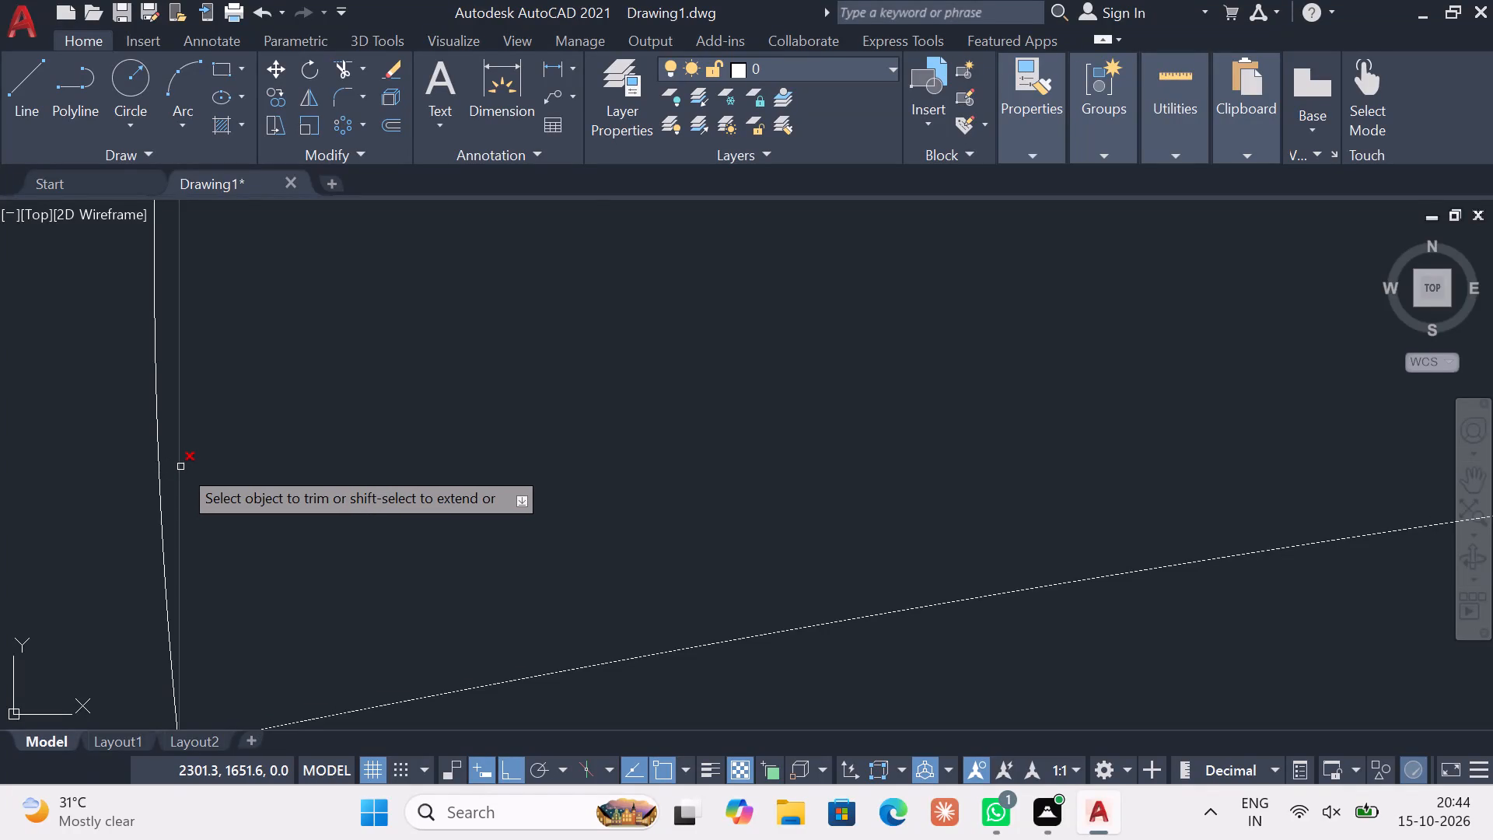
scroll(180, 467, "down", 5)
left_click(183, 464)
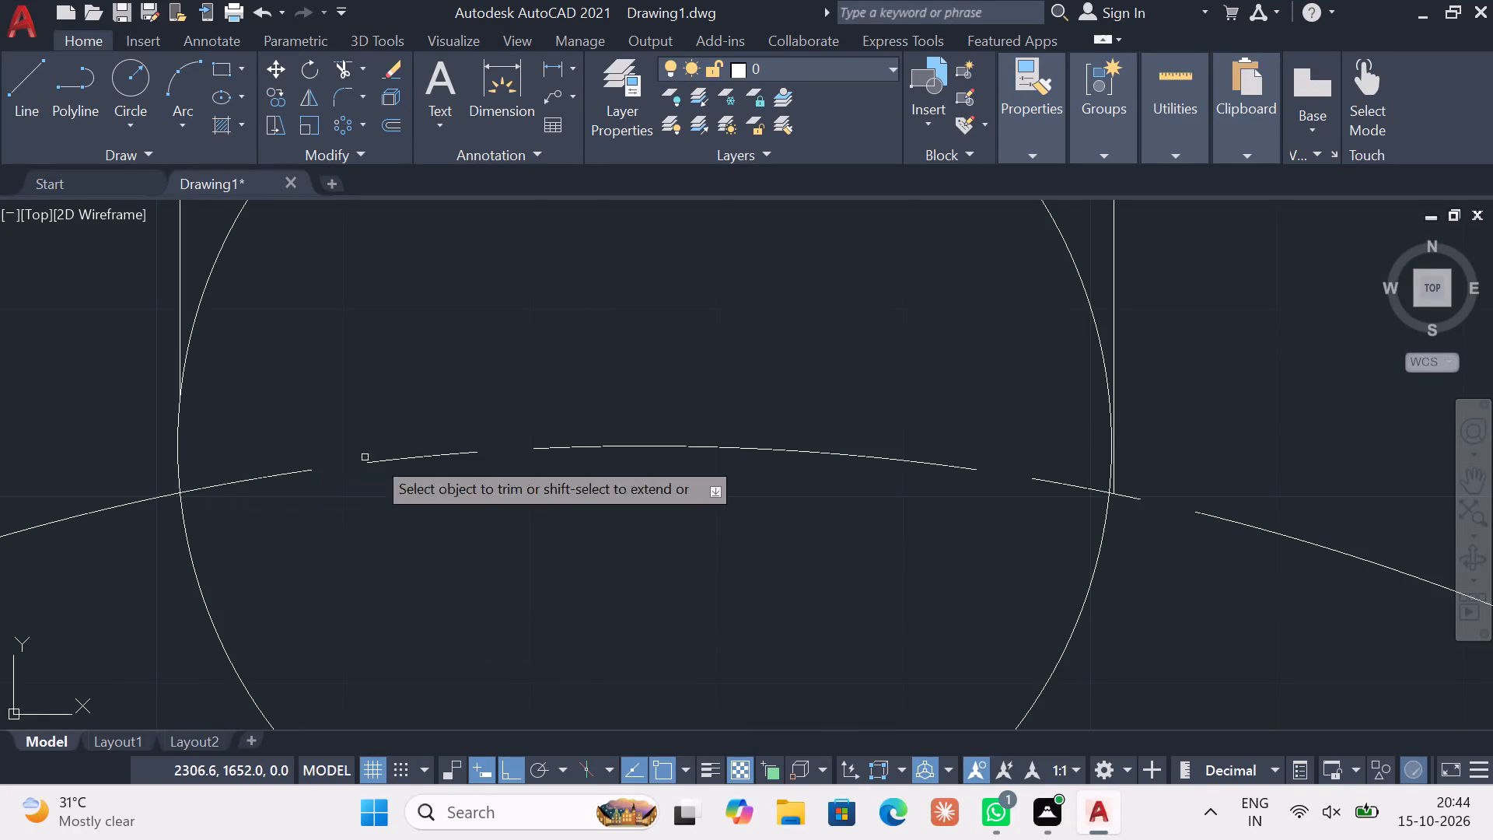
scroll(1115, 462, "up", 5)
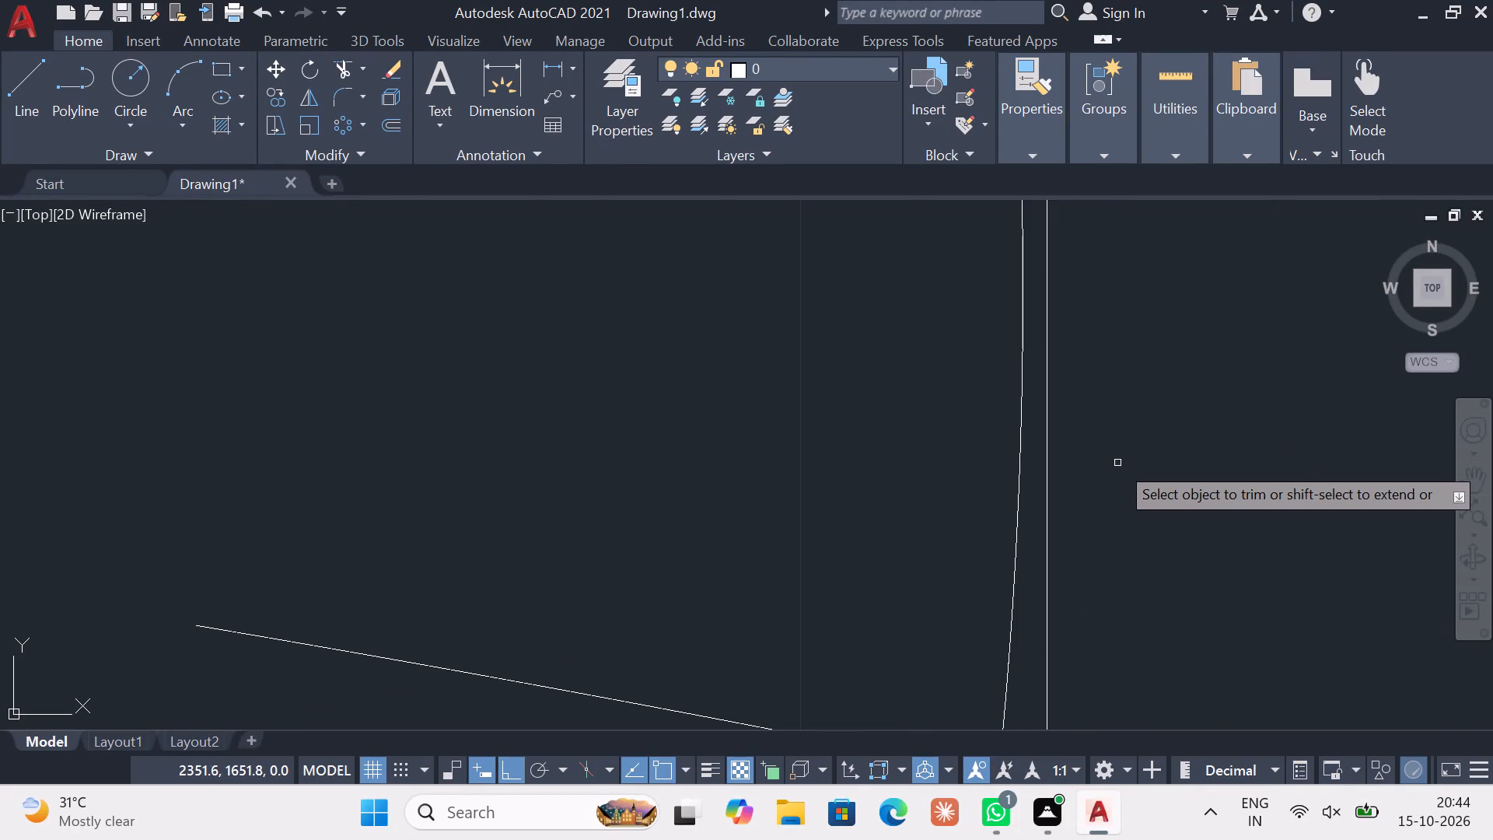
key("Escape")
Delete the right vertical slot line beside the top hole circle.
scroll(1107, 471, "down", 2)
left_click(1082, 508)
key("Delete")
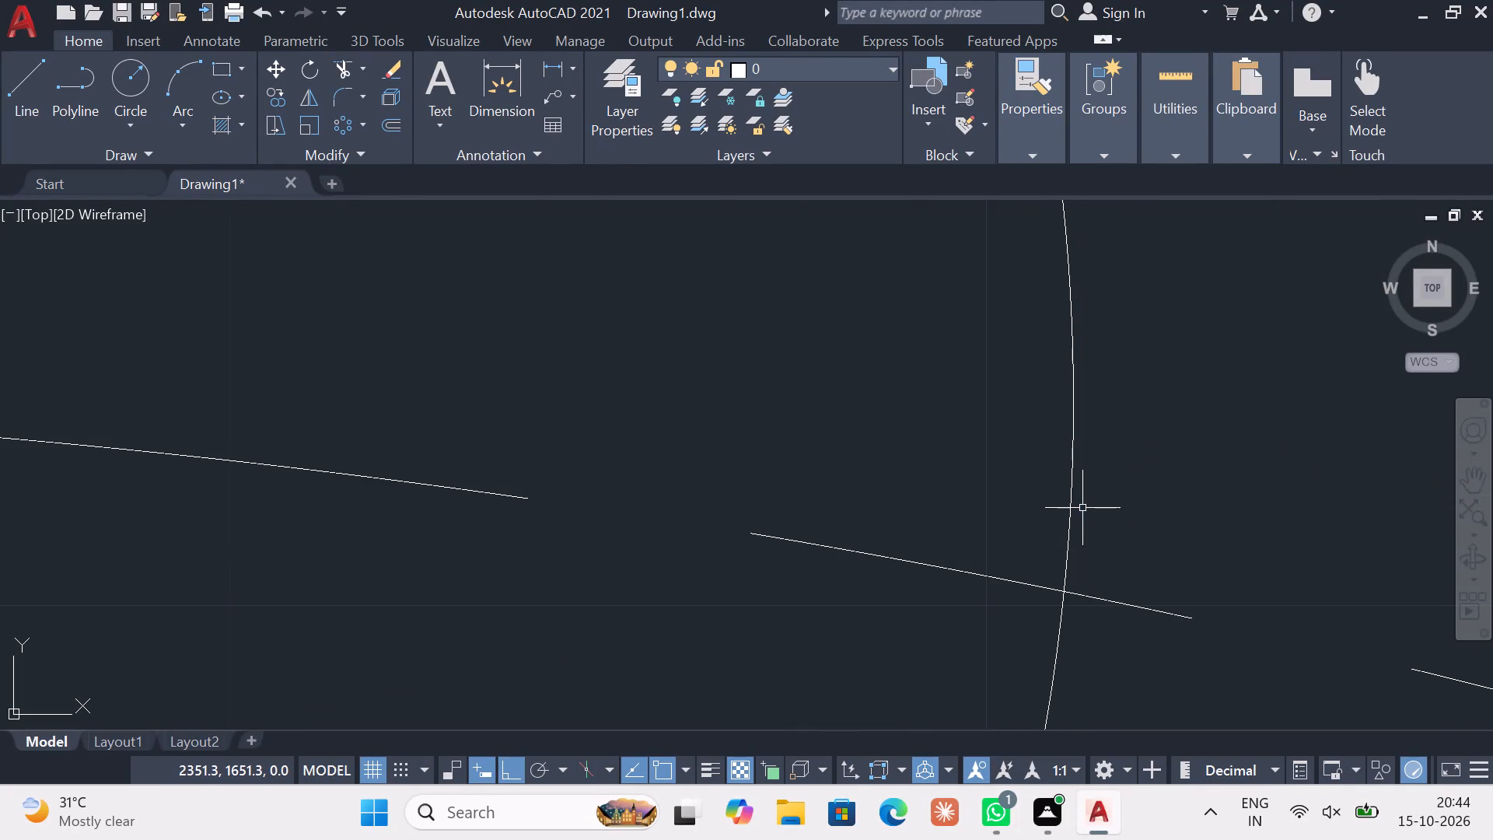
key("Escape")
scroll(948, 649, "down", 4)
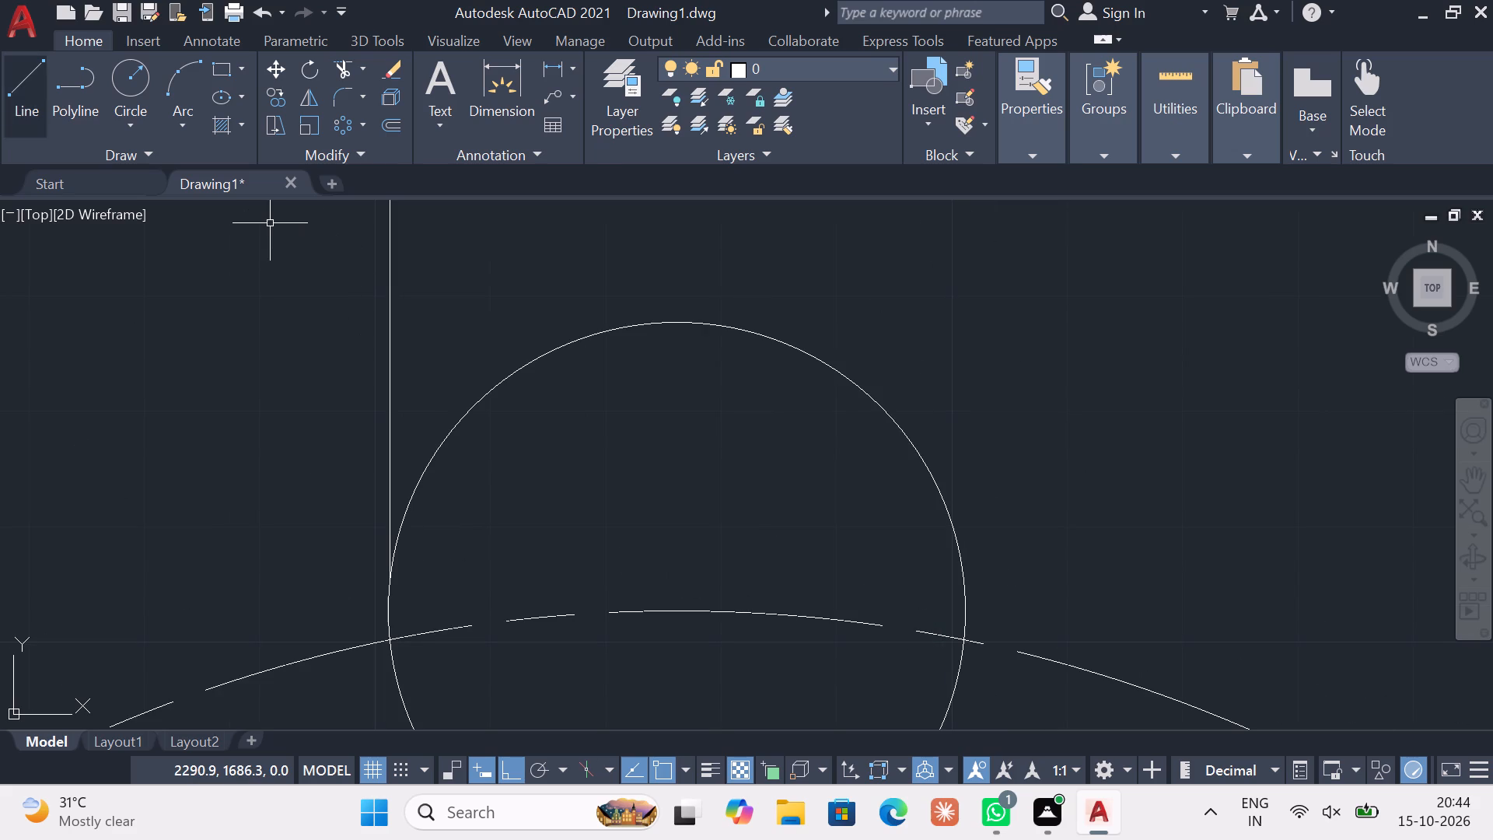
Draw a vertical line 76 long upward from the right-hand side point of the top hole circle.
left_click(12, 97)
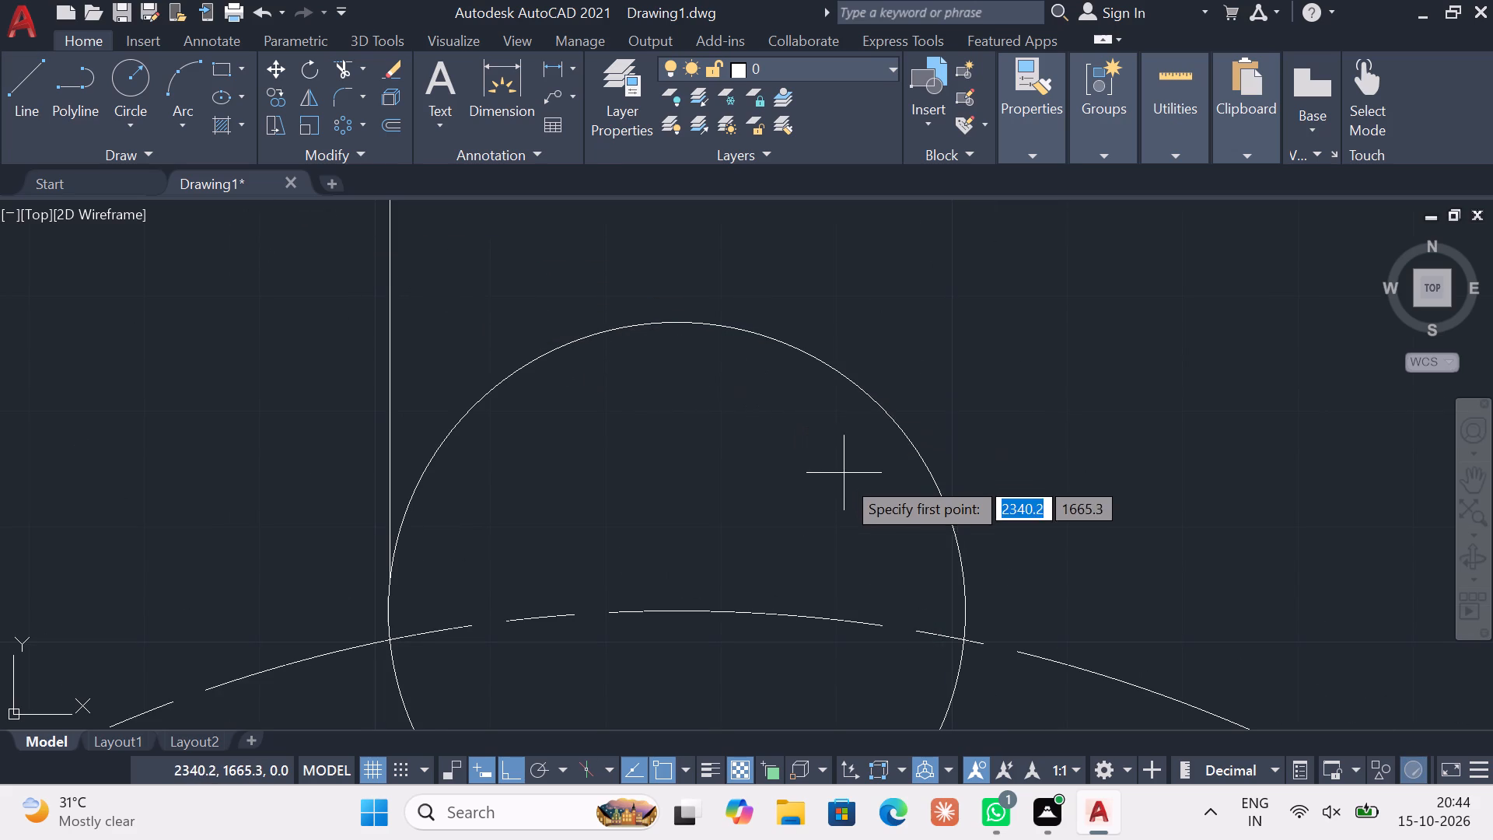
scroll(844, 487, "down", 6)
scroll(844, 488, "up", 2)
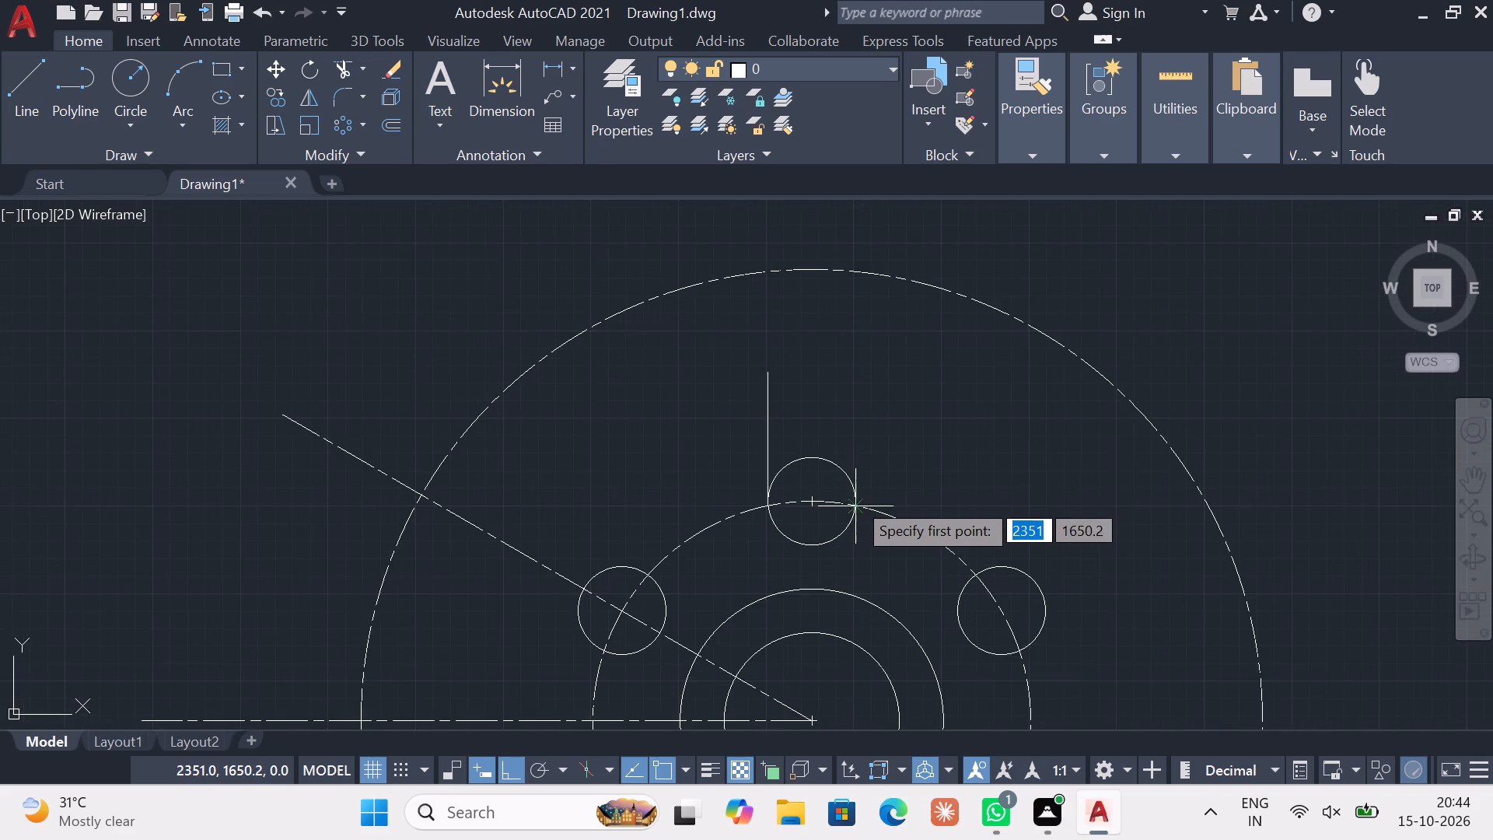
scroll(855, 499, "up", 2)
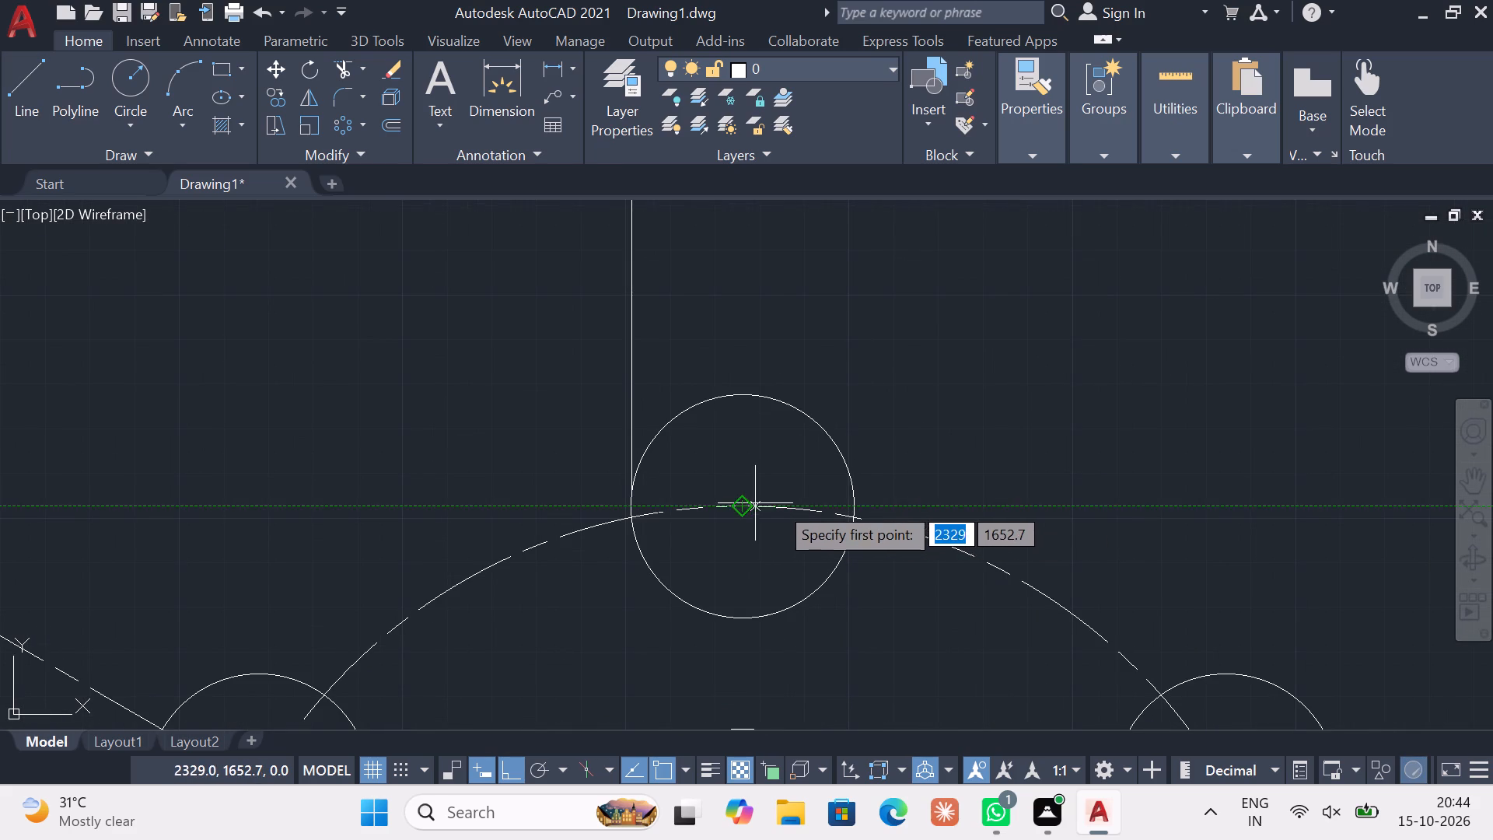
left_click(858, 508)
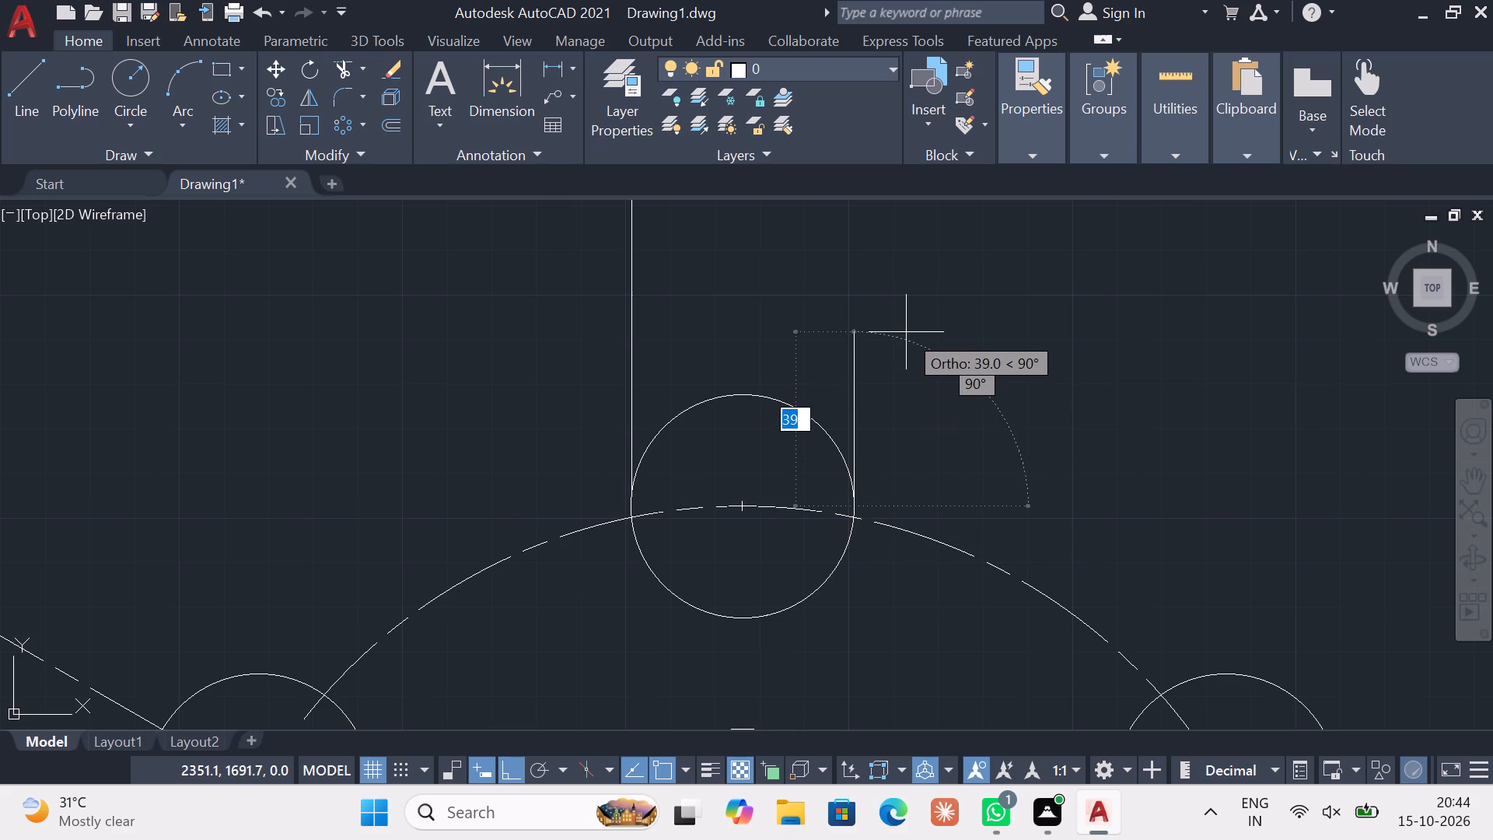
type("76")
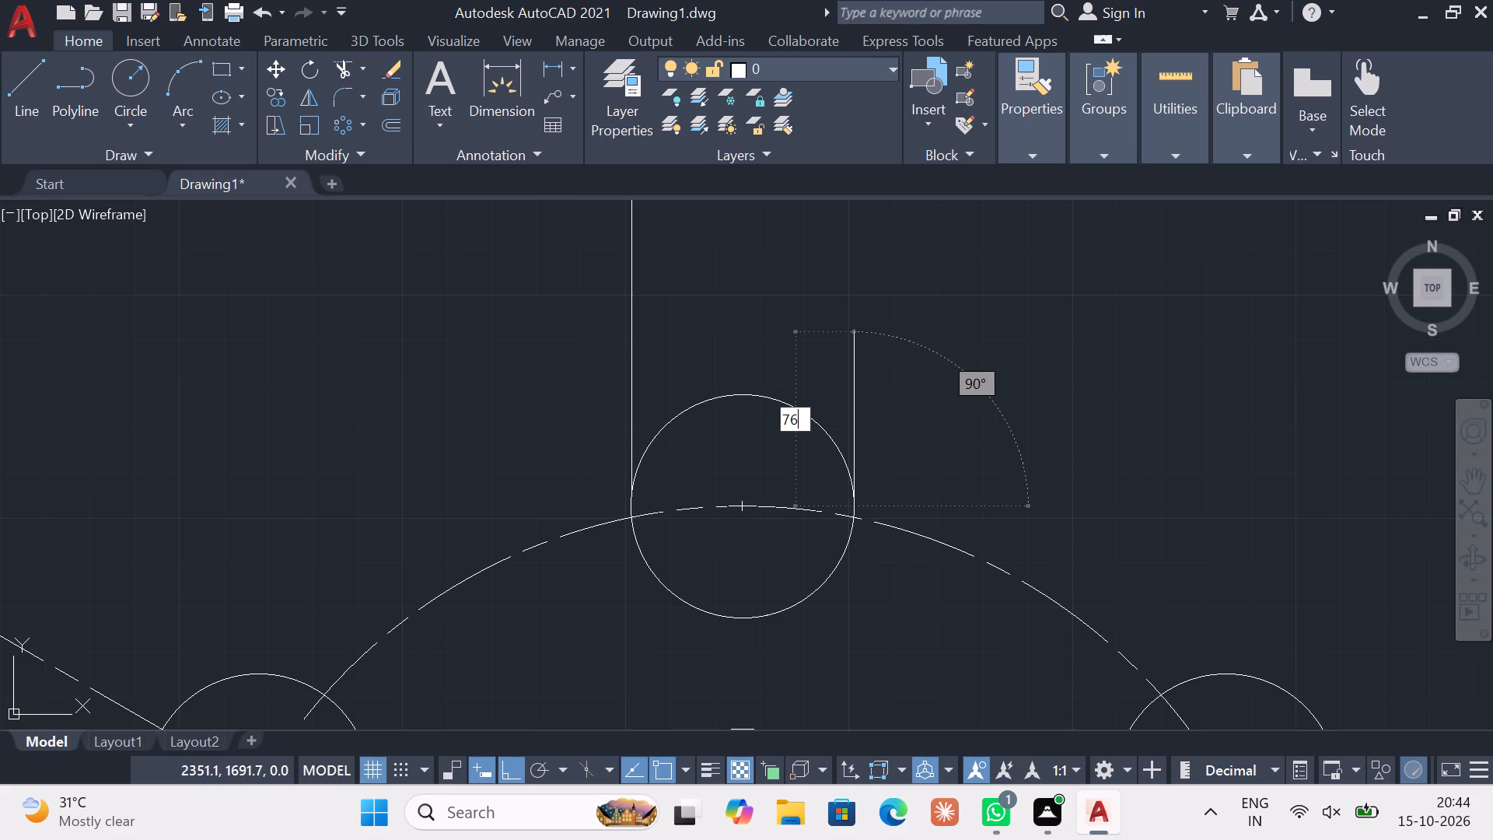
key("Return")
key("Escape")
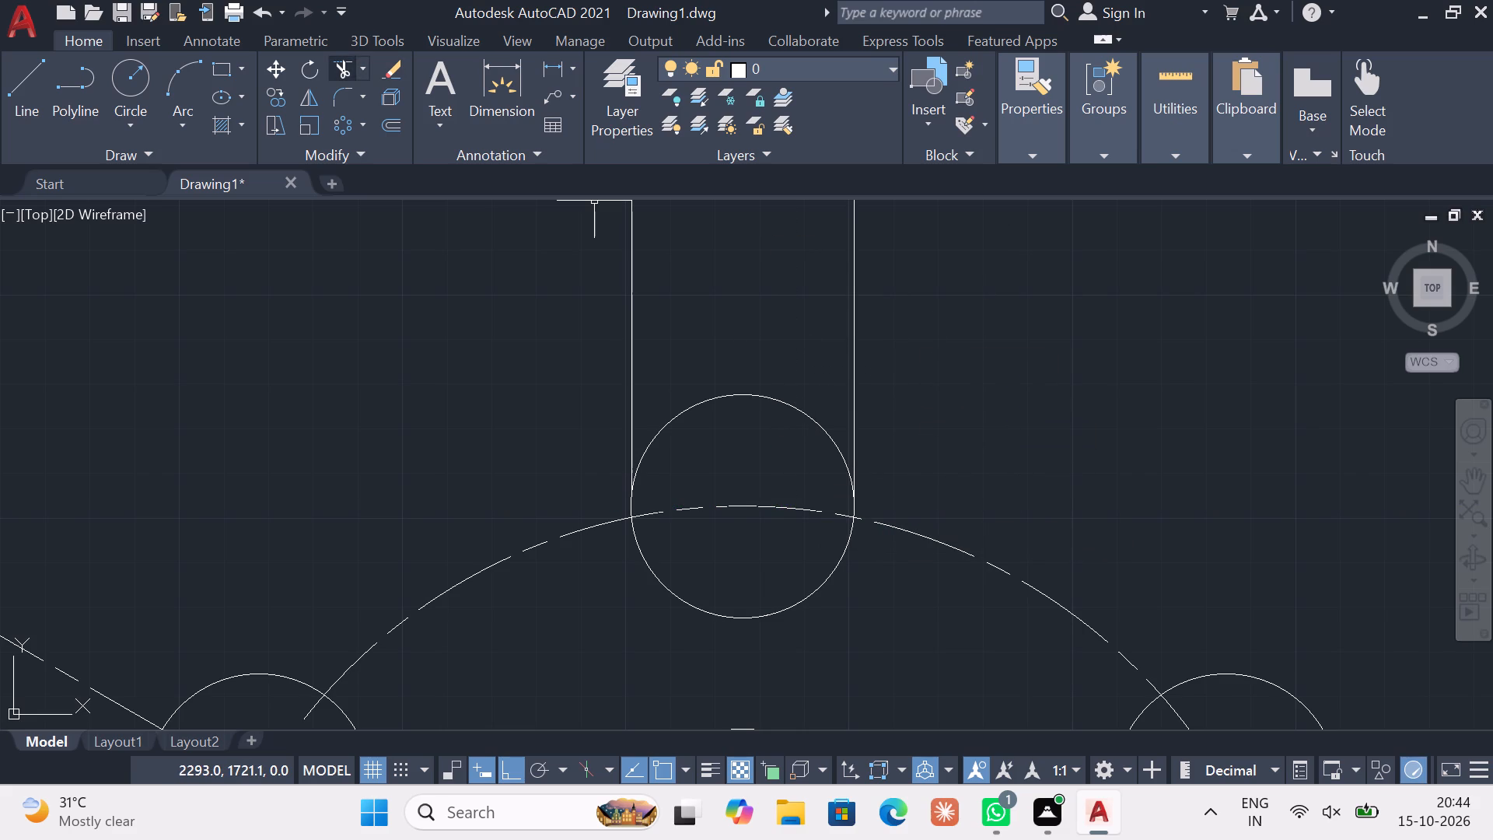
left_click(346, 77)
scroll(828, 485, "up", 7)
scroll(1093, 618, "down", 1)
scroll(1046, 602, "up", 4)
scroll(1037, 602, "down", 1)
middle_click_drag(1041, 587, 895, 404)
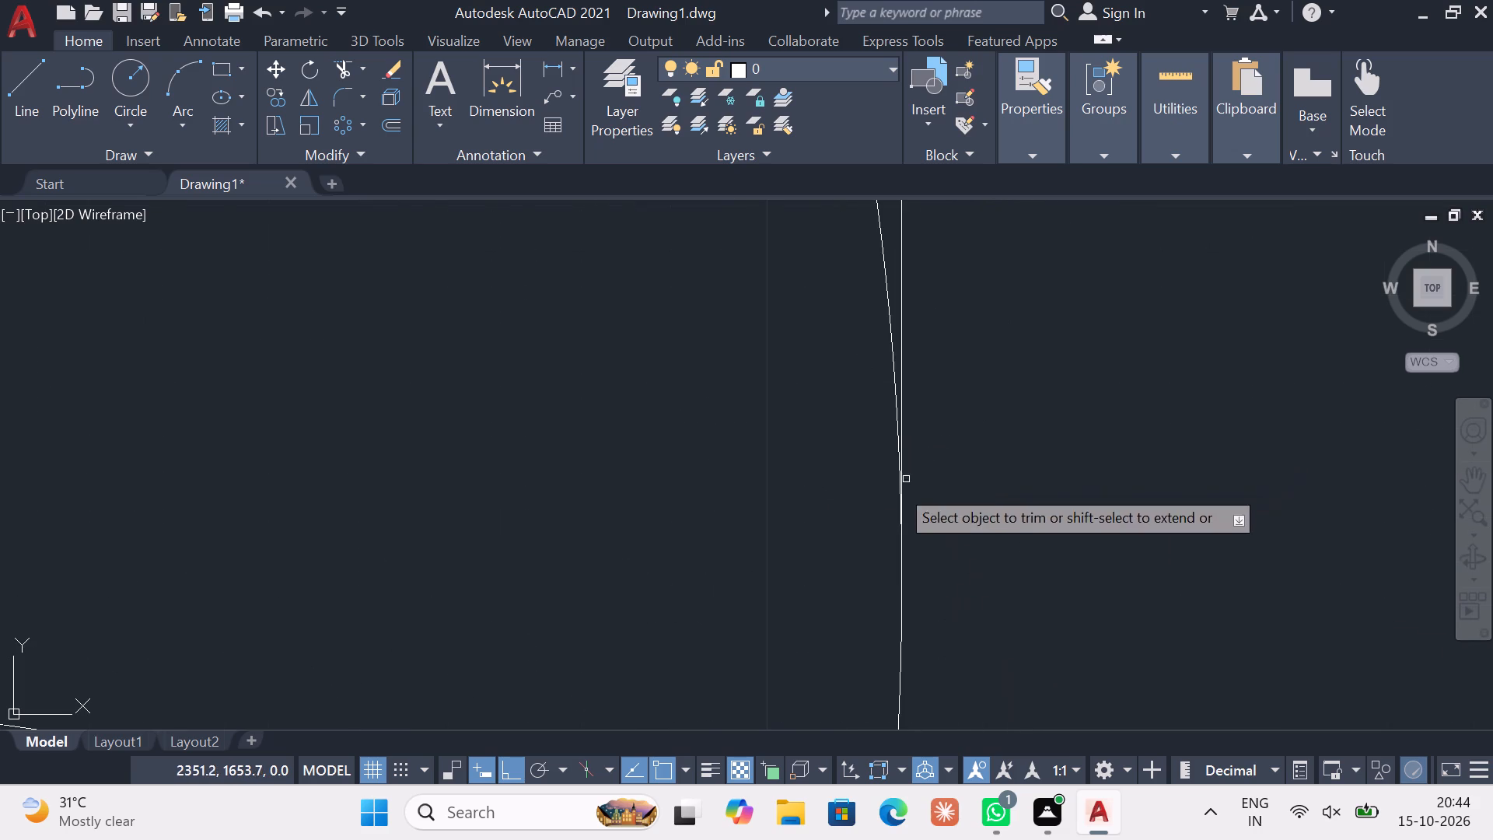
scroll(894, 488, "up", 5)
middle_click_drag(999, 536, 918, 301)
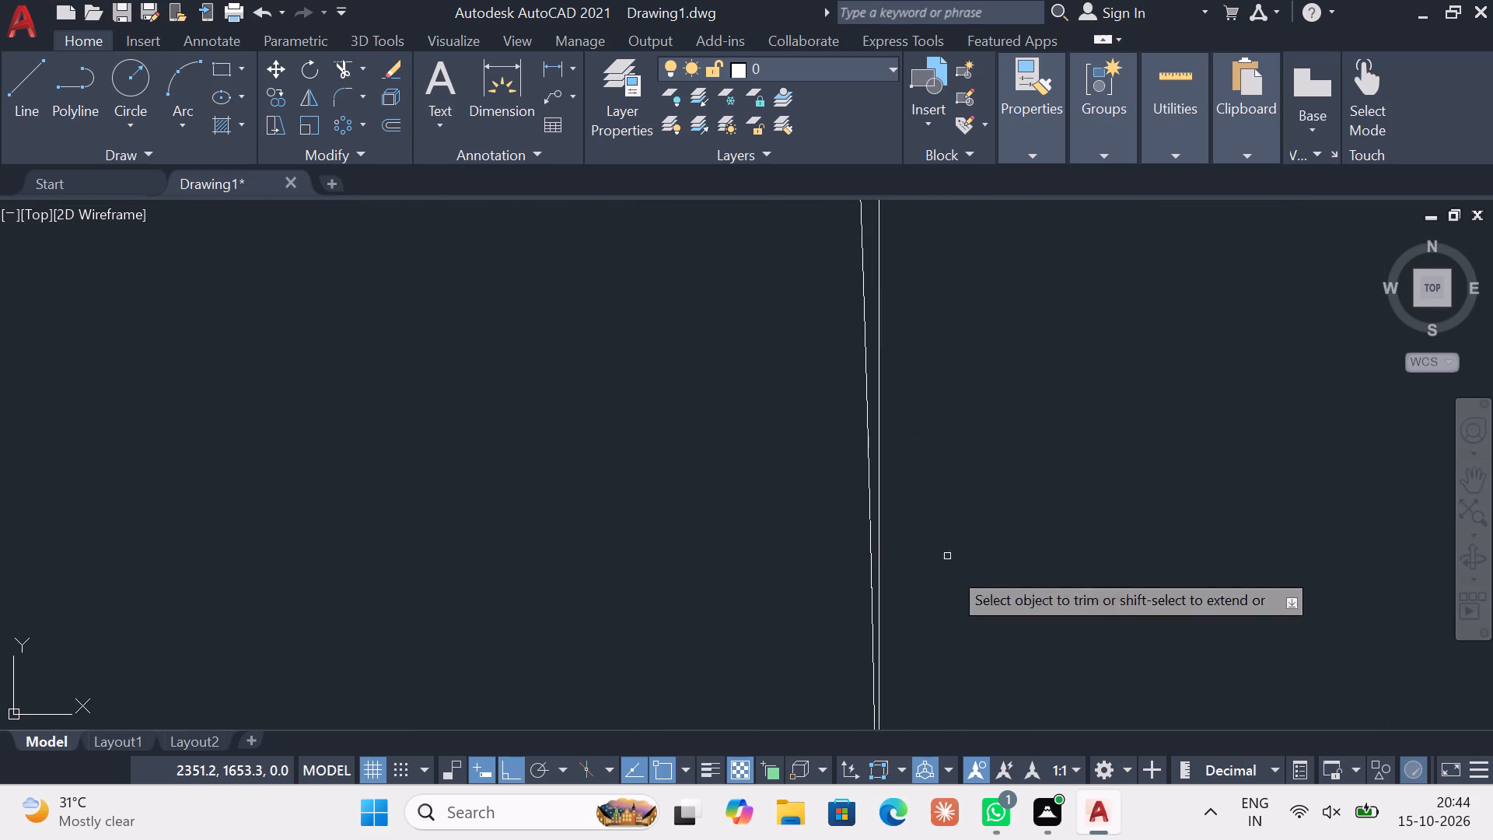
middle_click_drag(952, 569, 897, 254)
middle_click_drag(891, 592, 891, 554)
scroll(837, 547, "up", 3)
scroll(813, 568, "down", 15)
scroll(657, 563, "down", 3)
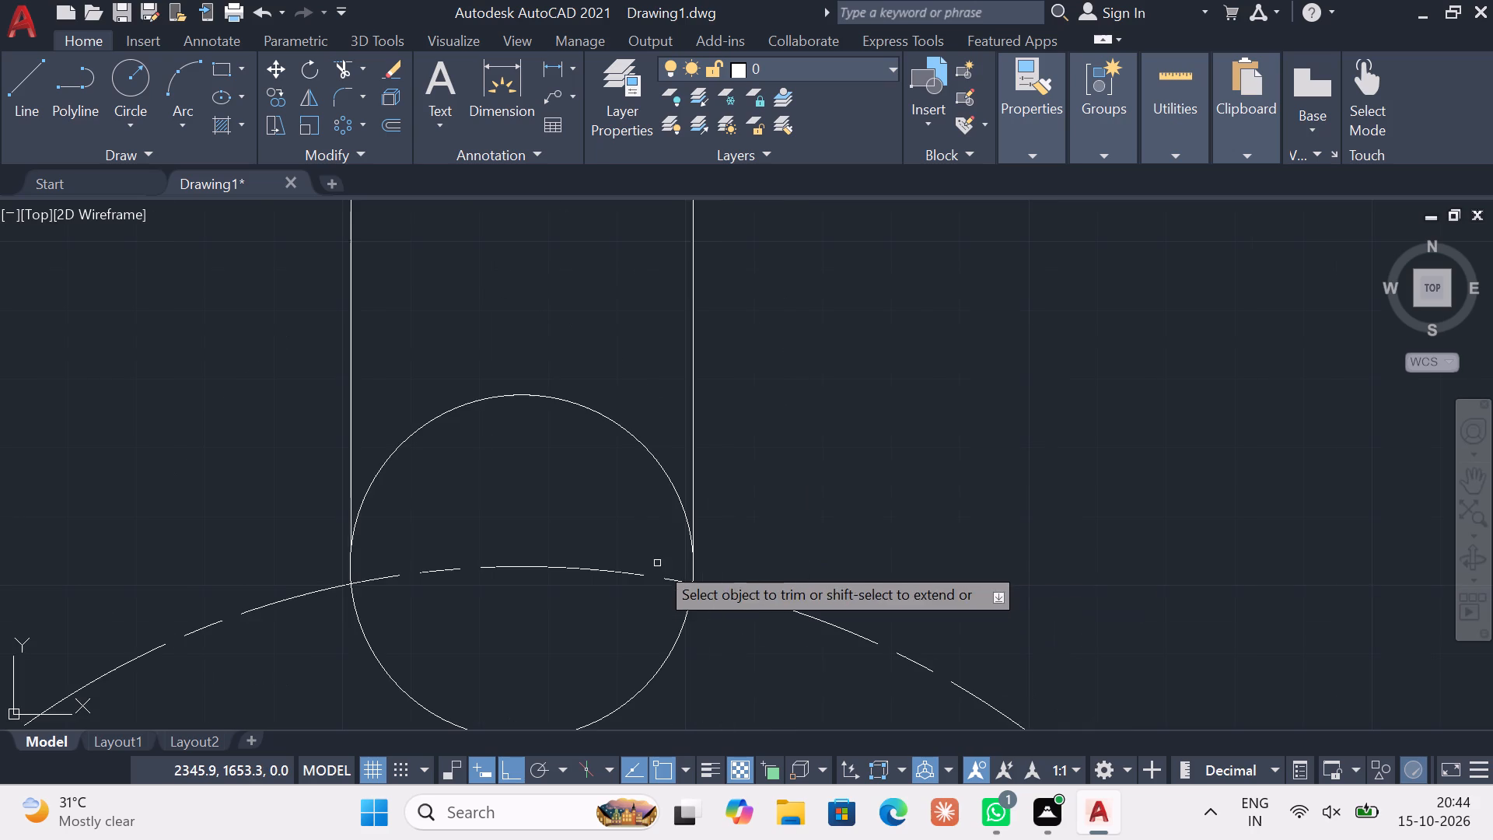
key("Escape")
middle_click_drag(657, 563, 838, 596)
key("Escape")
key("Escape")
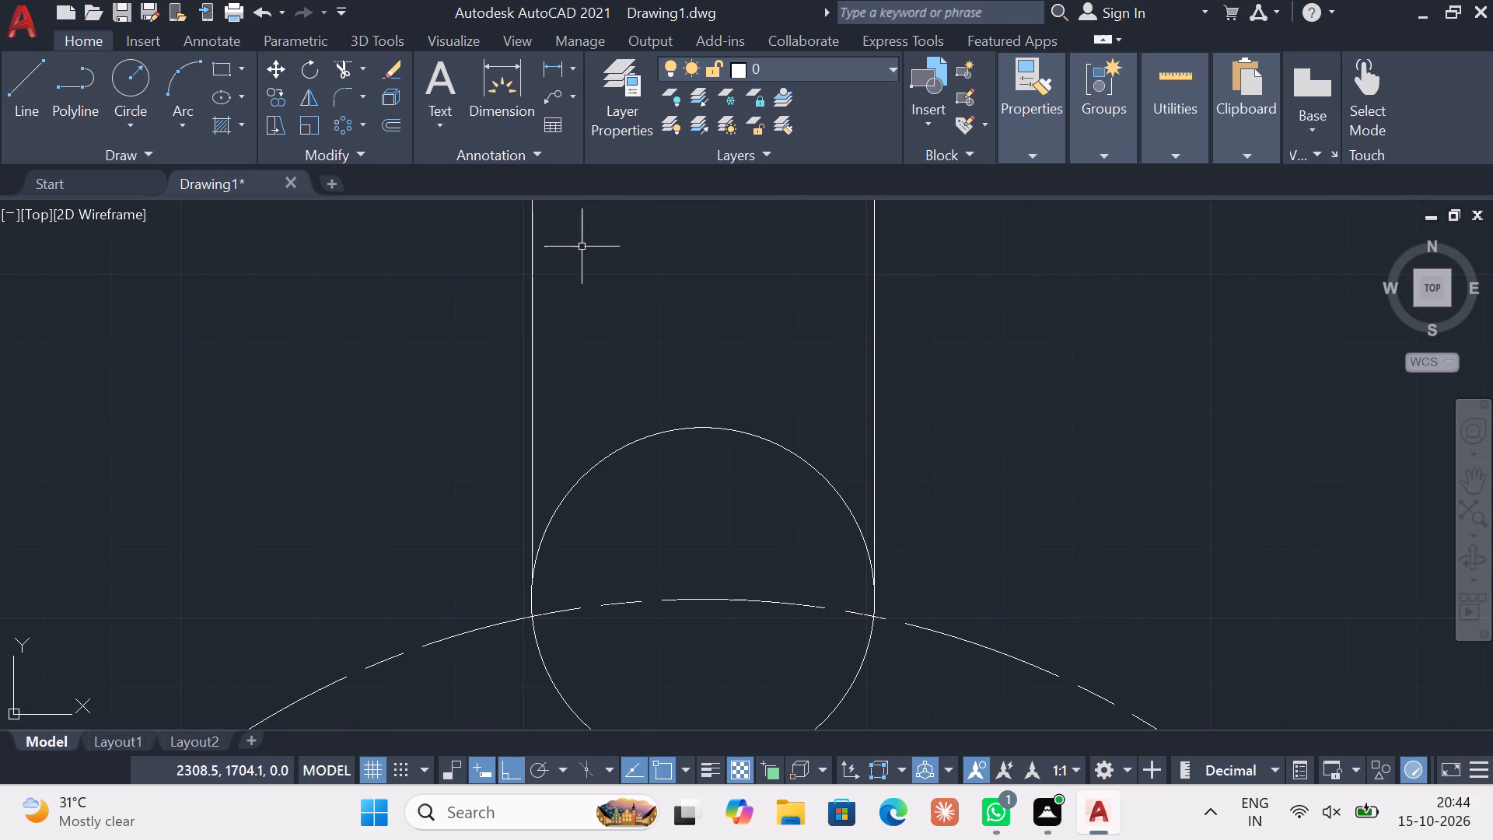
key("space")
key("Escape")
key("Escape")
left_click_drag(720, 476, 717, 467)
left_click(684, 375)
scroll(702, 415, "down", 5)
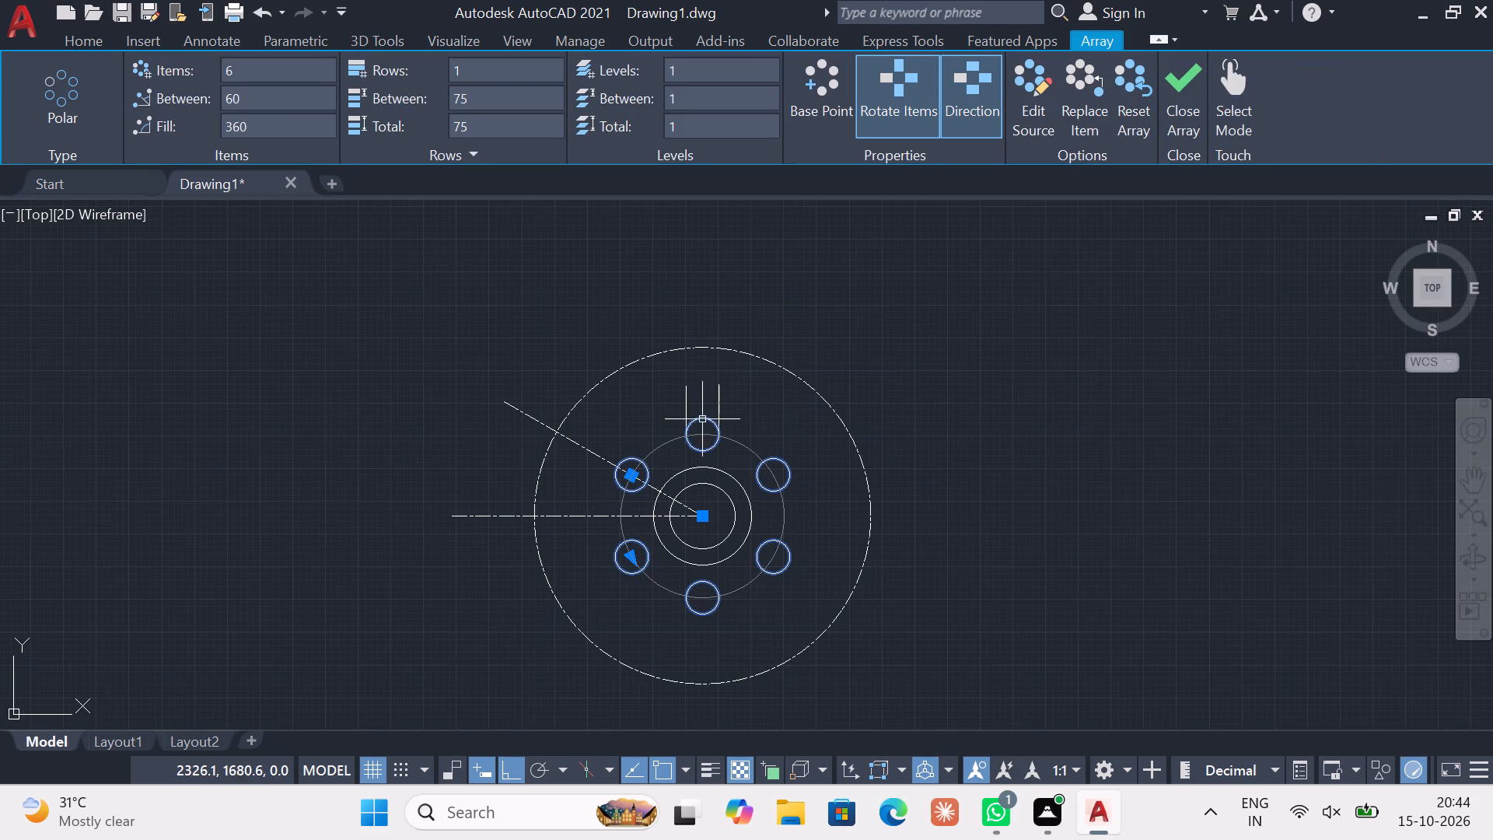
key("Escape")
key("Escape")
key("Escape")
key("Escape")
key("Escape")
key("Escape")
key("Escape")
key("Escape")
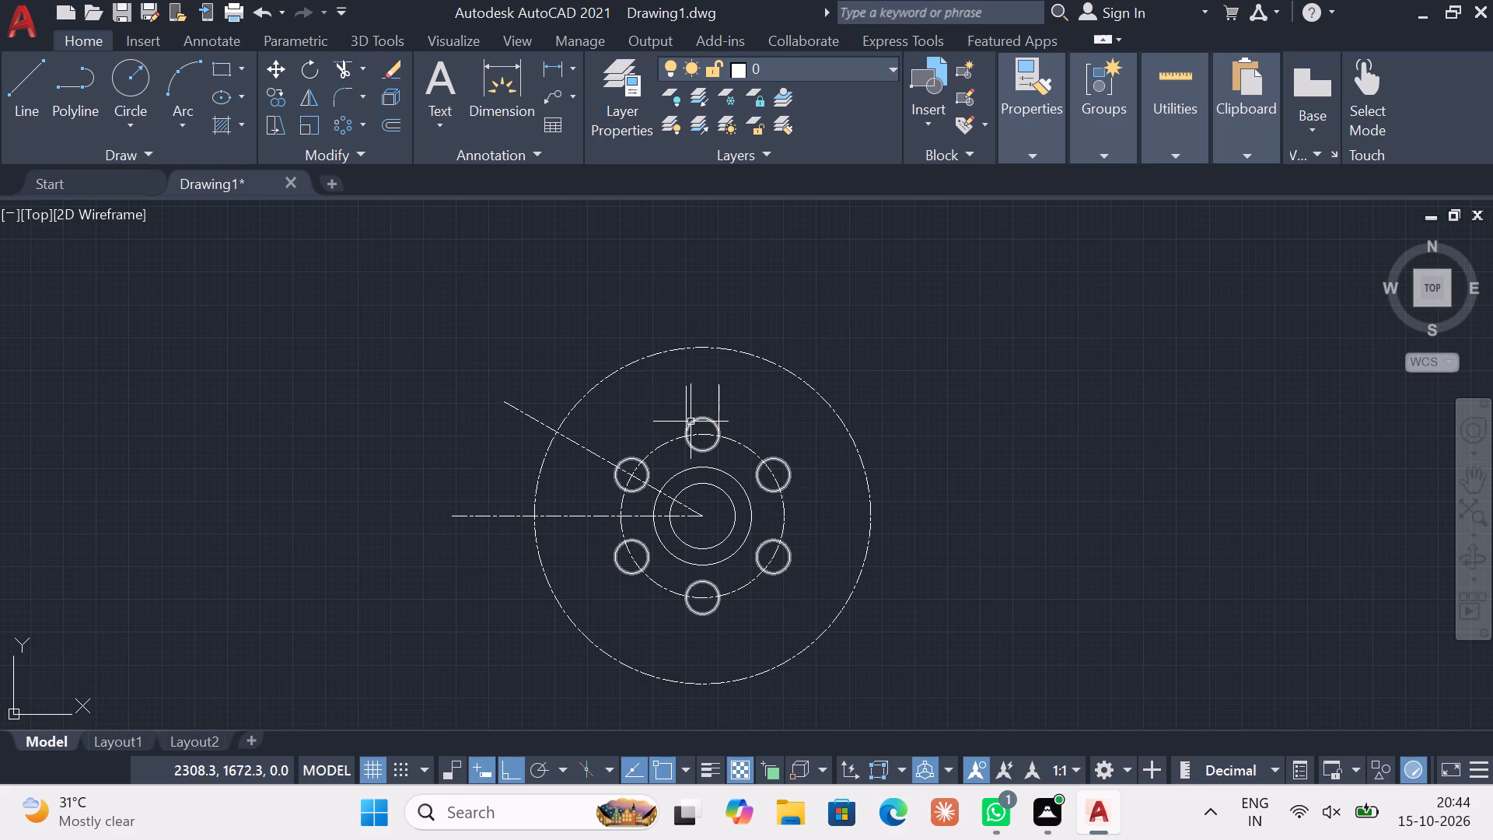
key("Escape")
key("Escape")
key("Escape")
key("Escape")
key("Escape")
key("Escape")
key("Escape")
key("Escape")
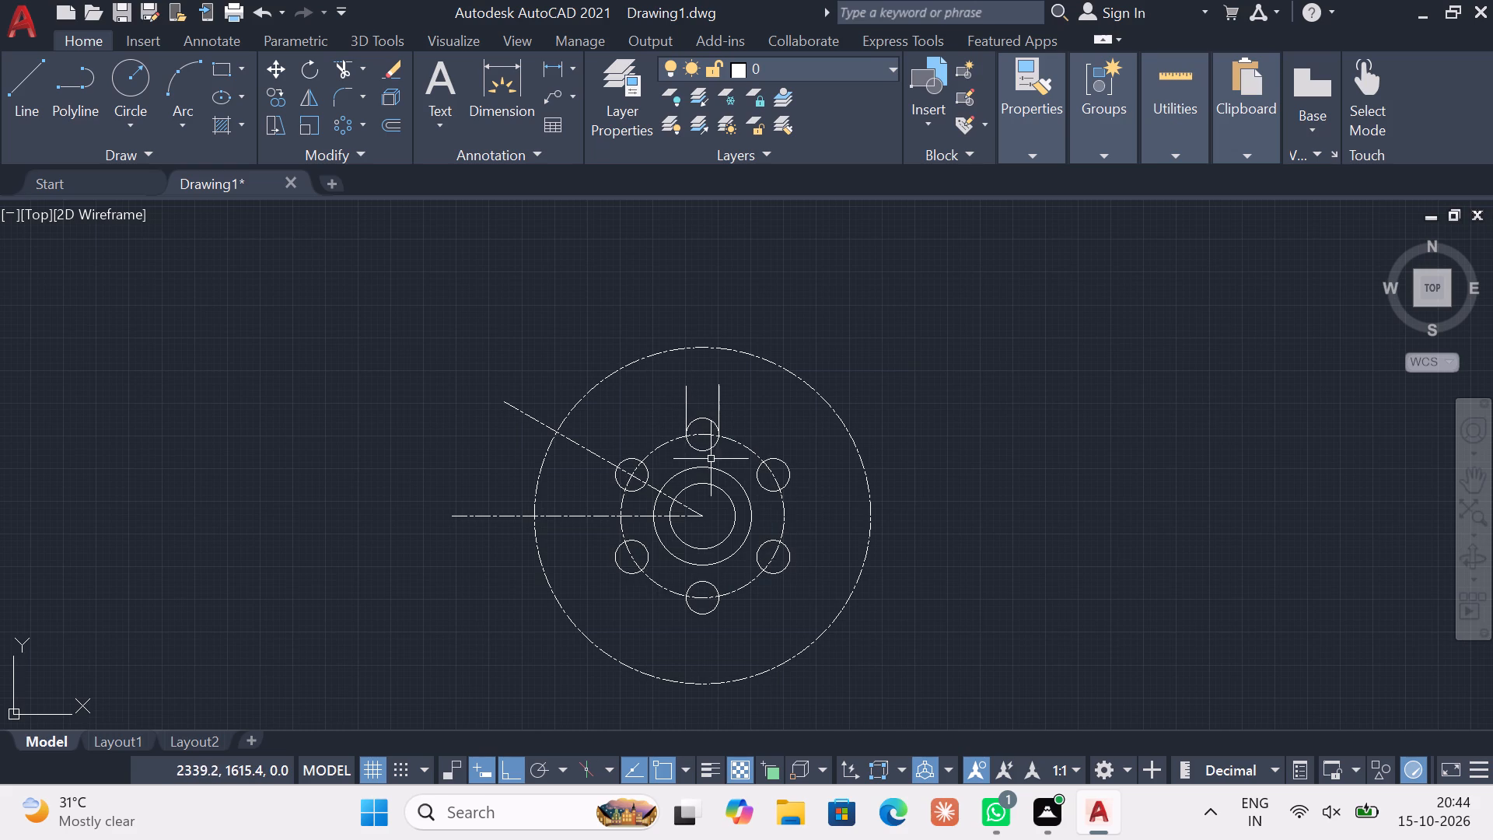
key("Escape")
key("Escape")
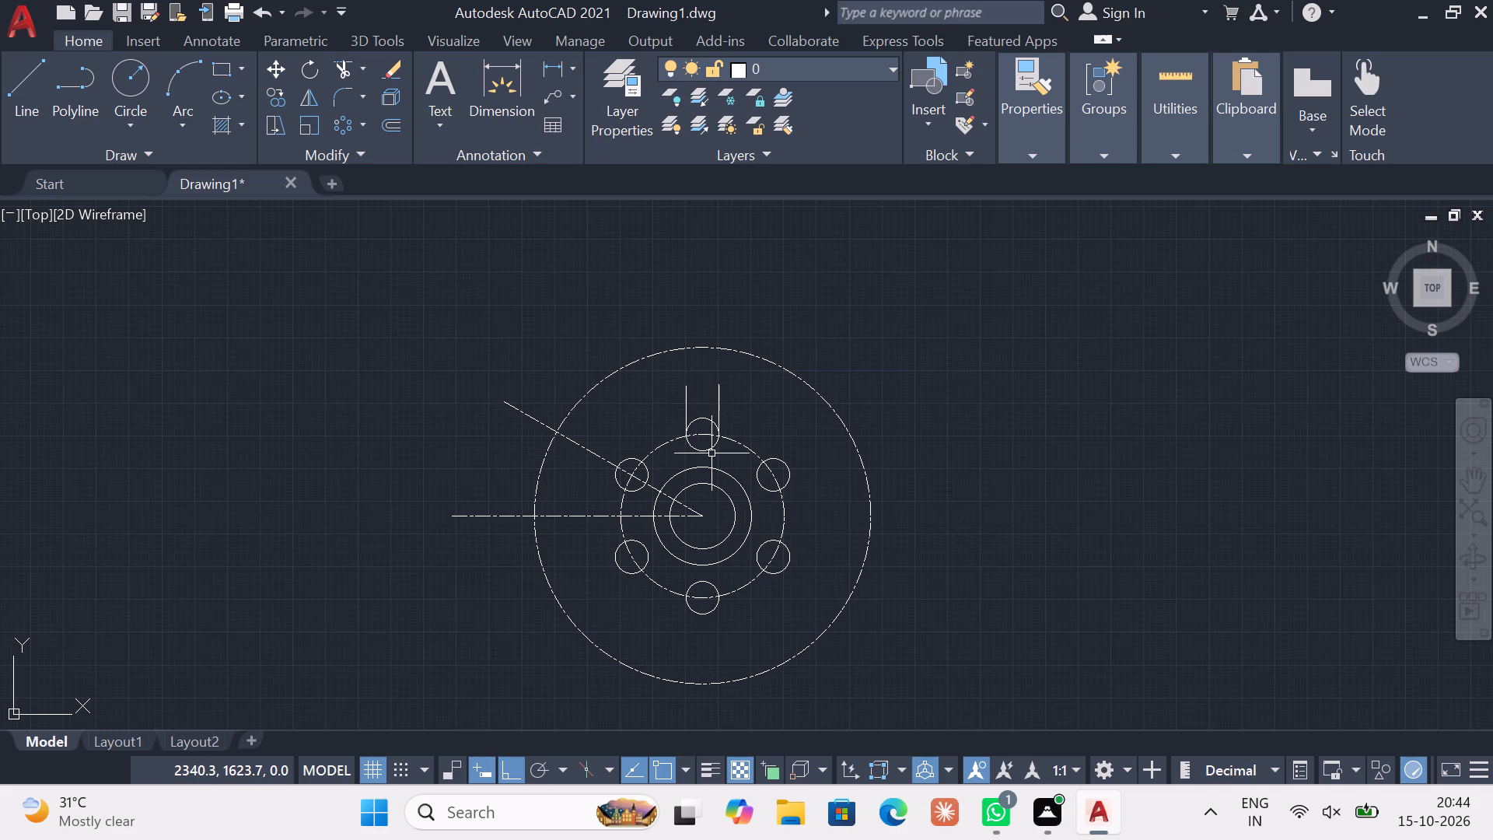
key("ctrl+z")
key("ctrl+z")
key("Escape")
Delete the polar array of six hole circles on the dashed pitch circle.
scroll(715, 450, "down", 1)
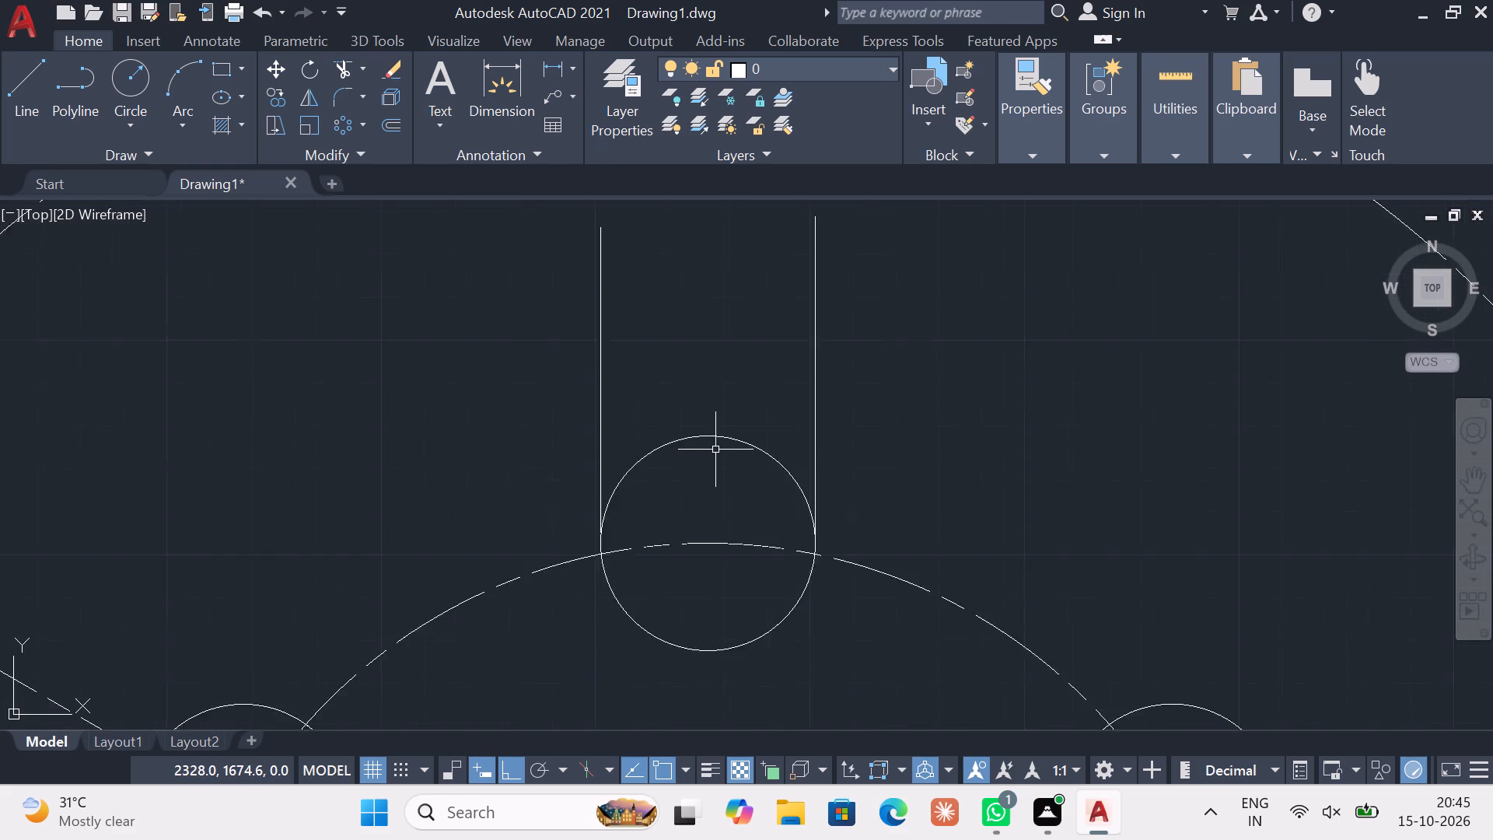
scroll(715, 450, "down", 1)
left_click(715, 460)
left_click(695, 405)
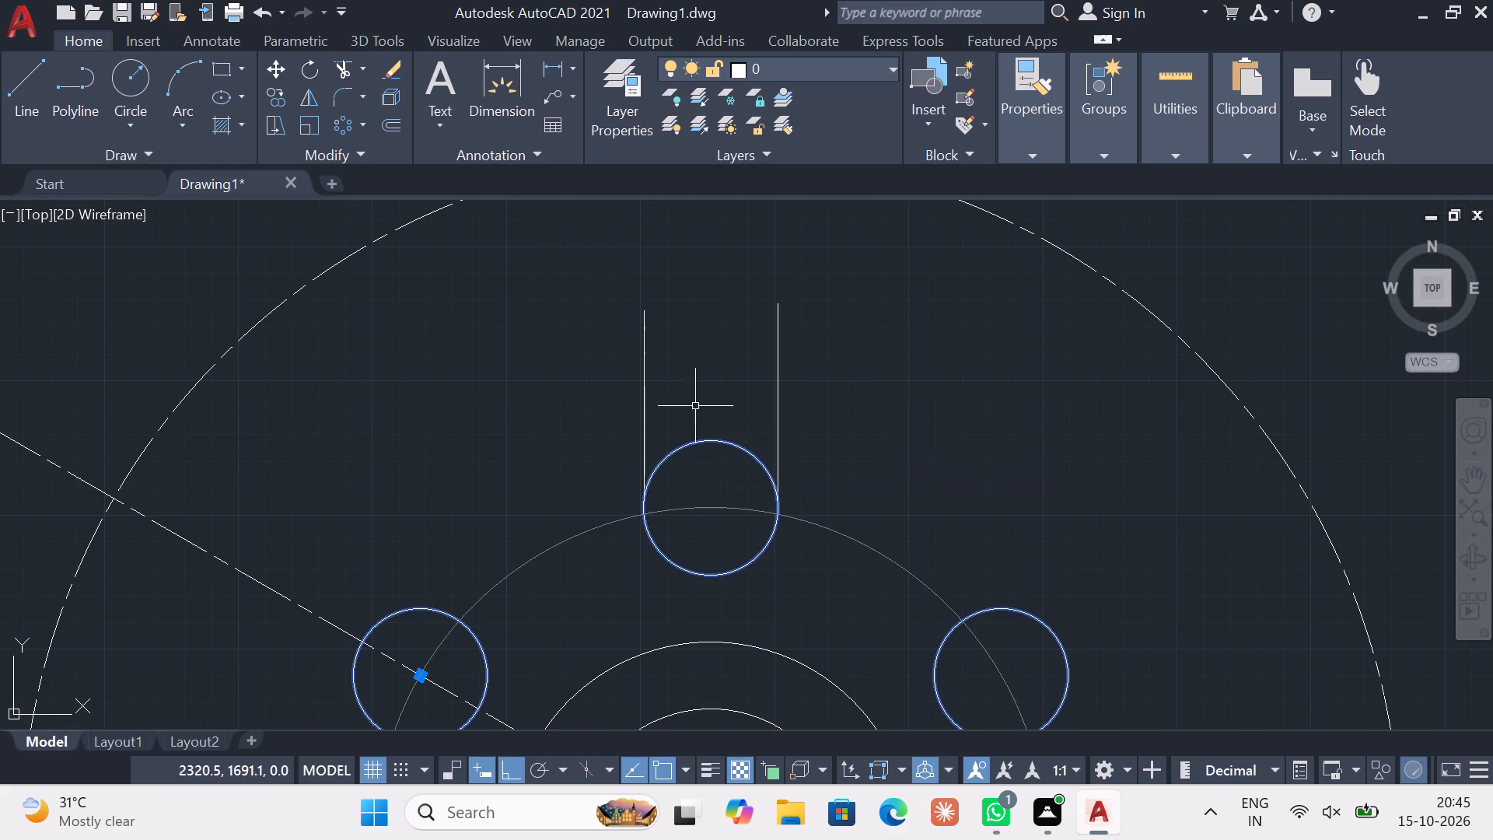
key("Delete")
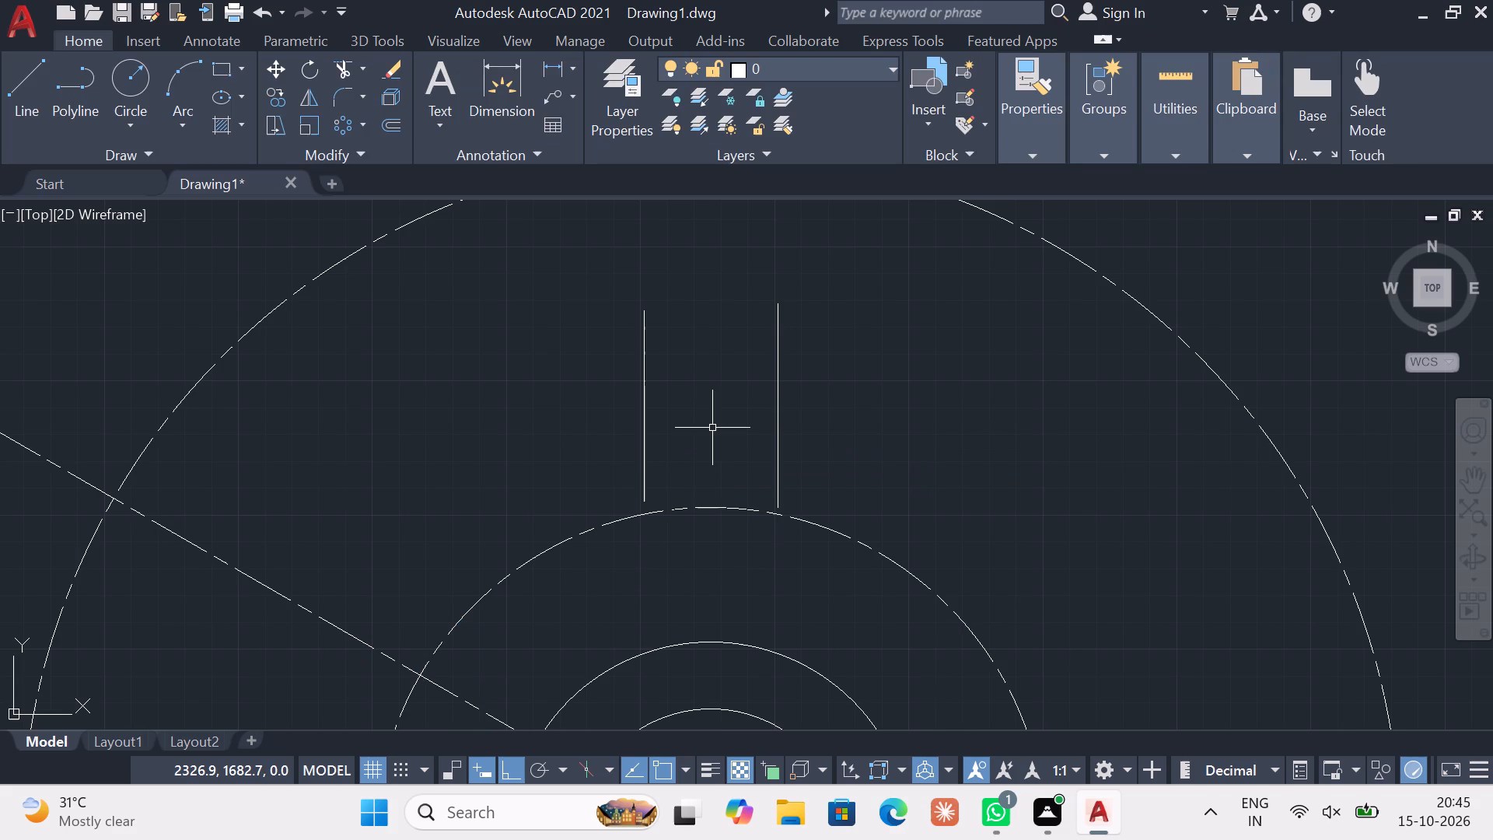
key("Escape")
Delete the two vertical slot lines above the dashed pitch circle.
left_click(844, 445)
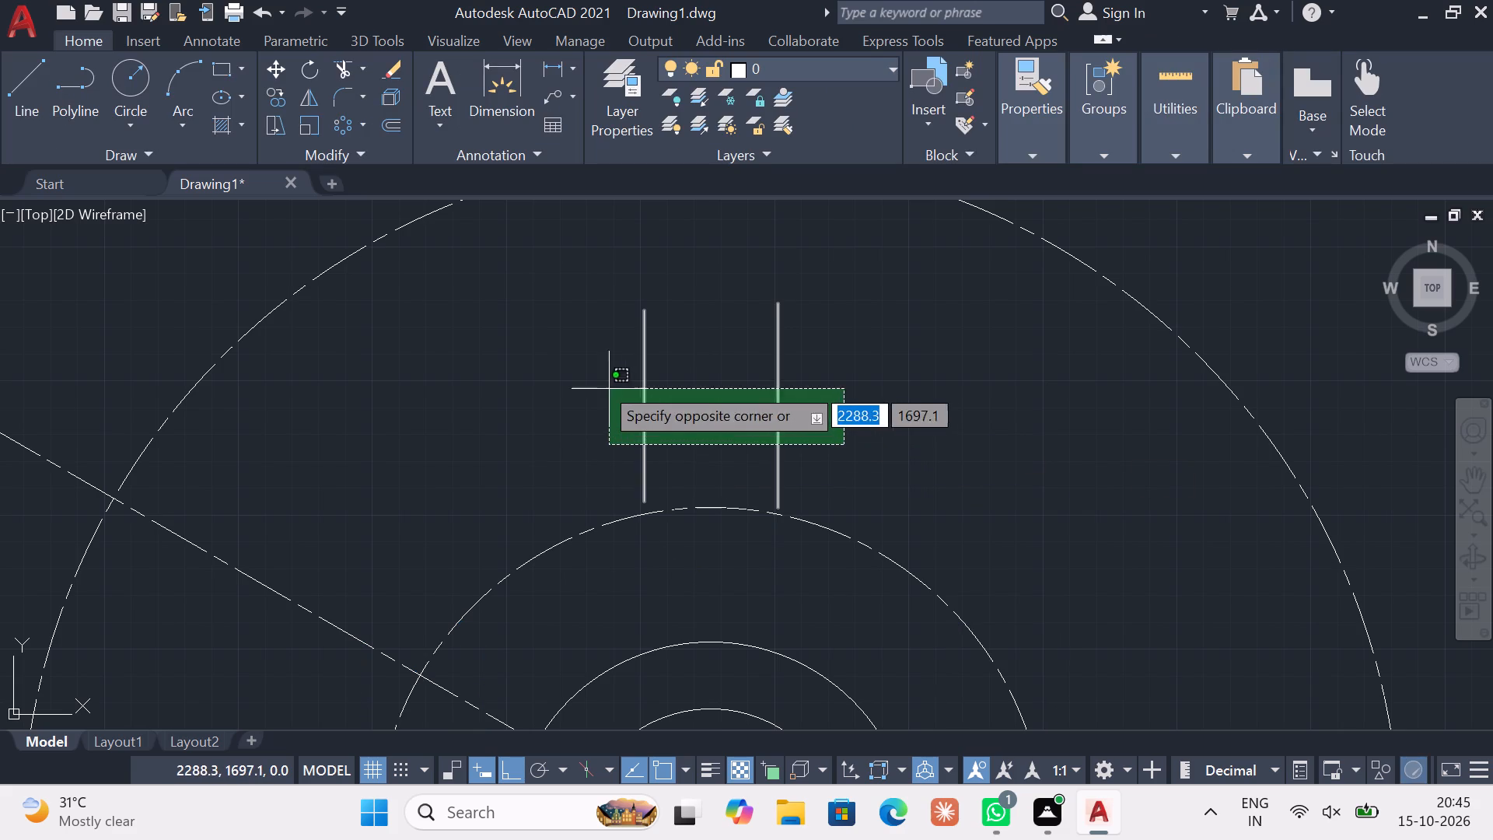
left_click(600, 383)
key("Delete")
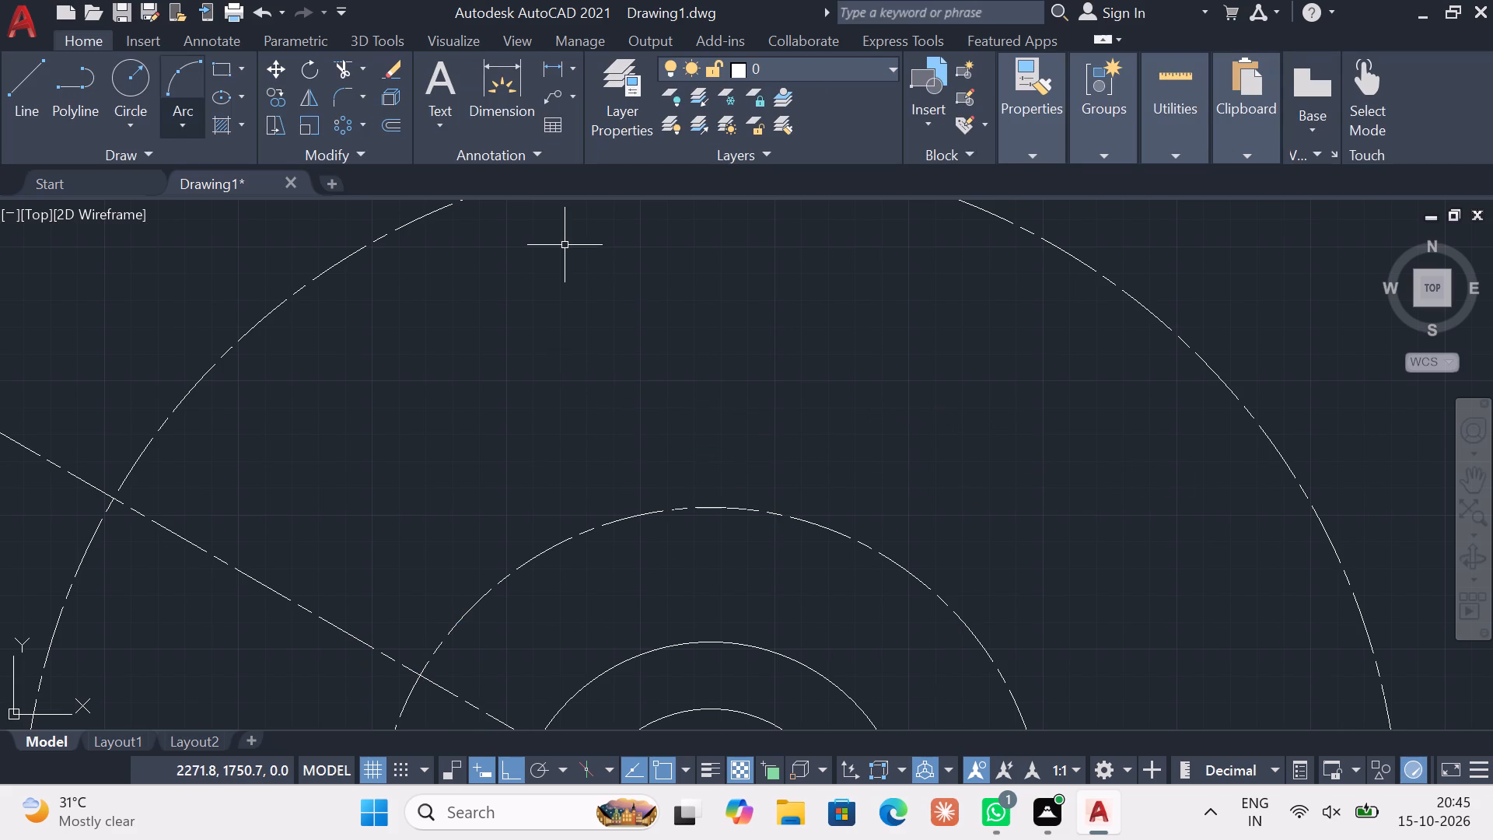
Draw a circle of radius 25 in the empty space beside the concentric circles.
left_click(138, 123)
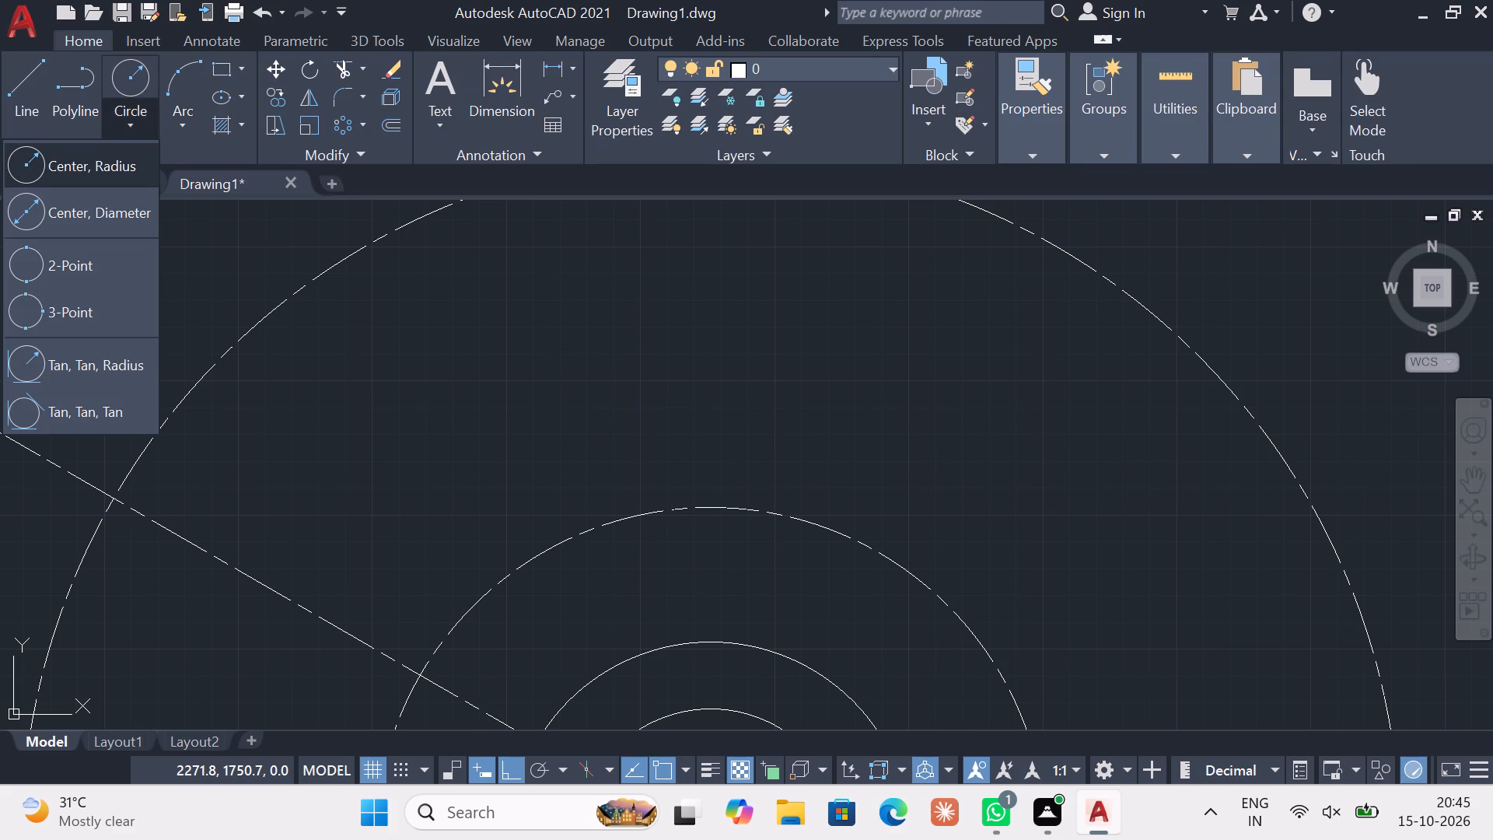
left_click(97, 167)
scroll(770, 472, "down", 4)
middle_click_drag(773, 476, 400, 369)
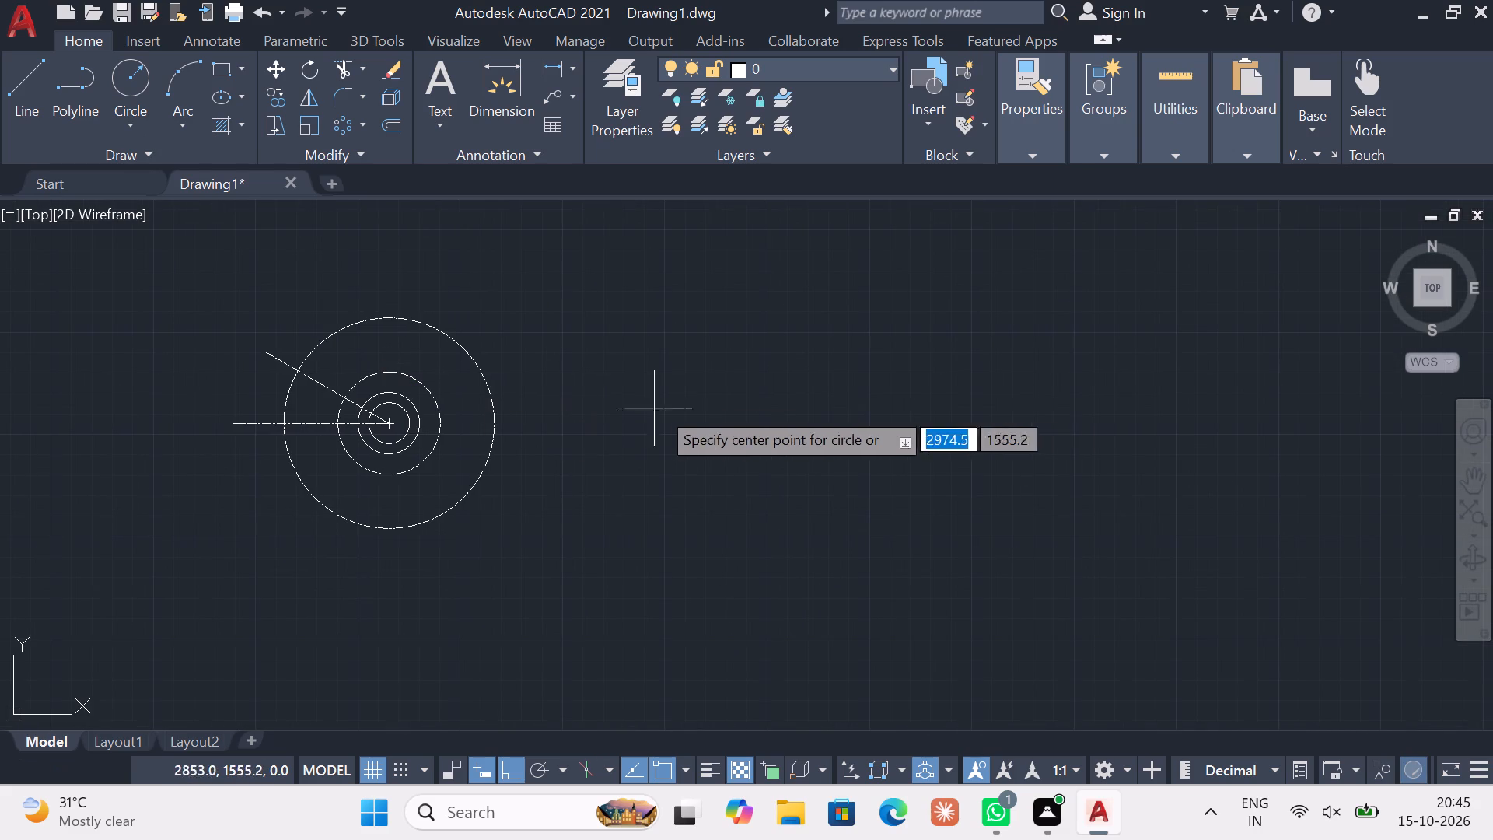
left_click(739, 410)
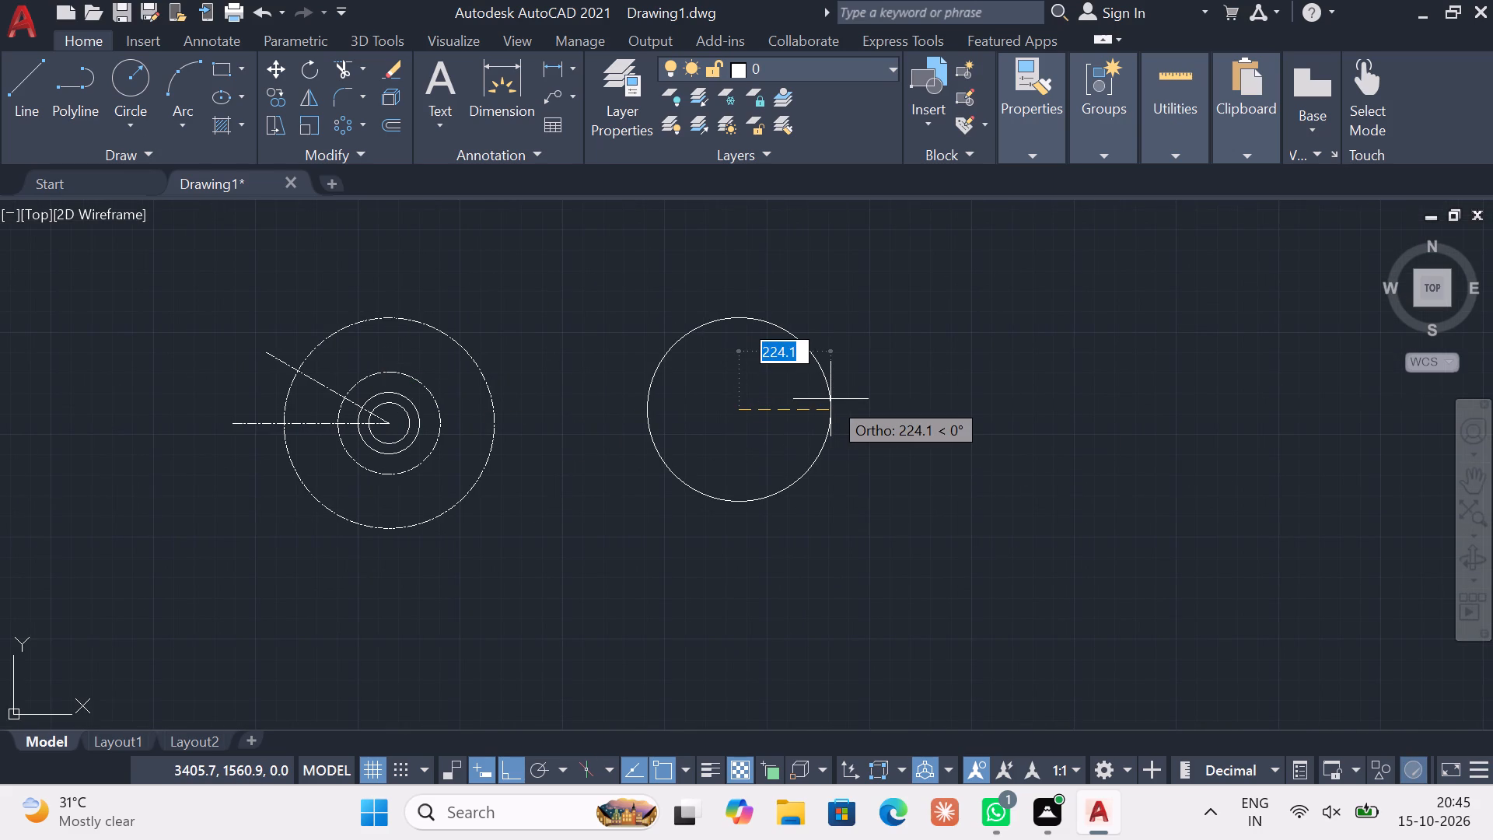
type("25")
key("Return")
key("Escape")
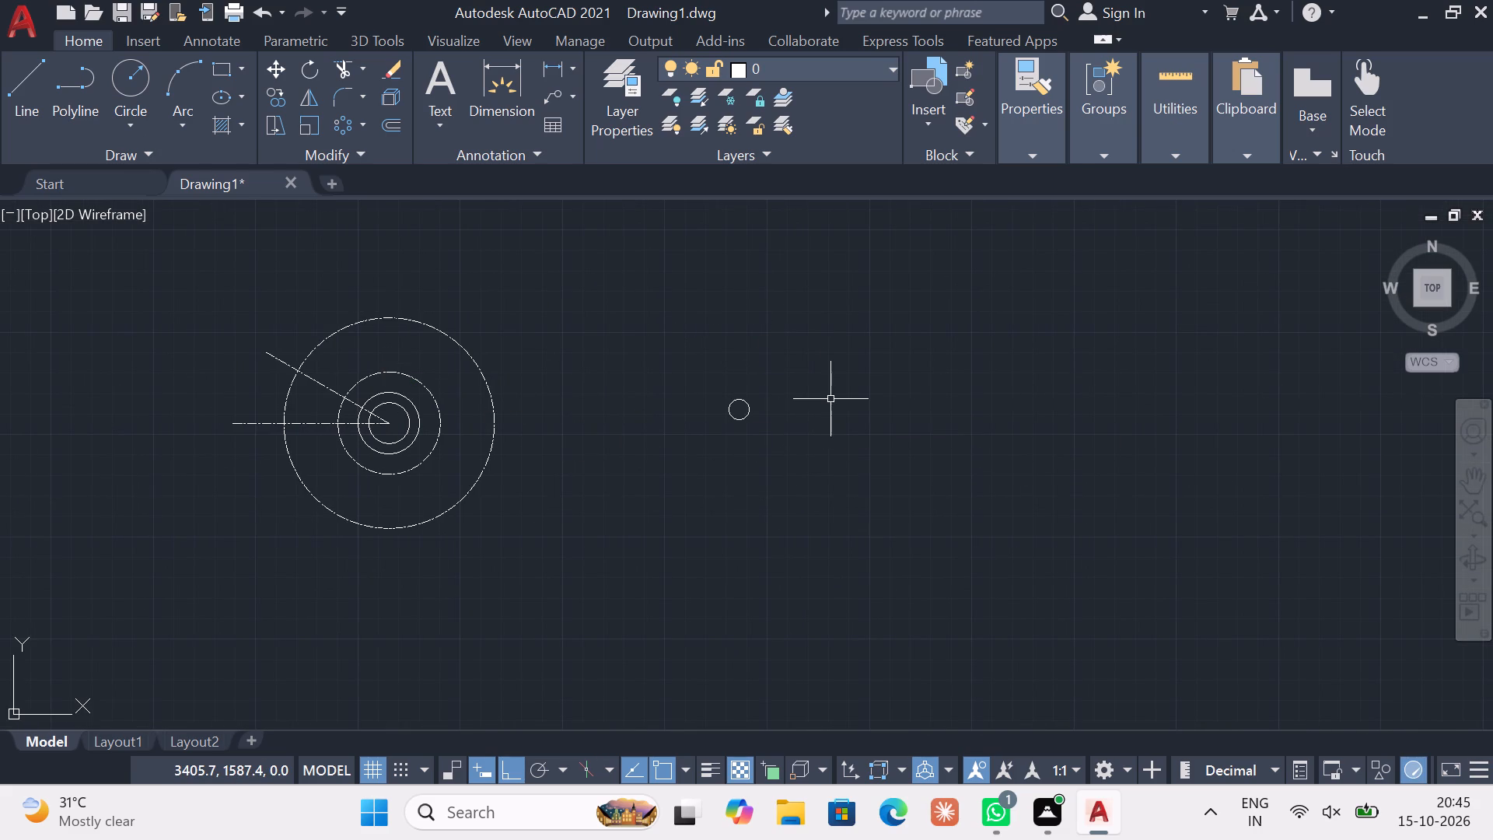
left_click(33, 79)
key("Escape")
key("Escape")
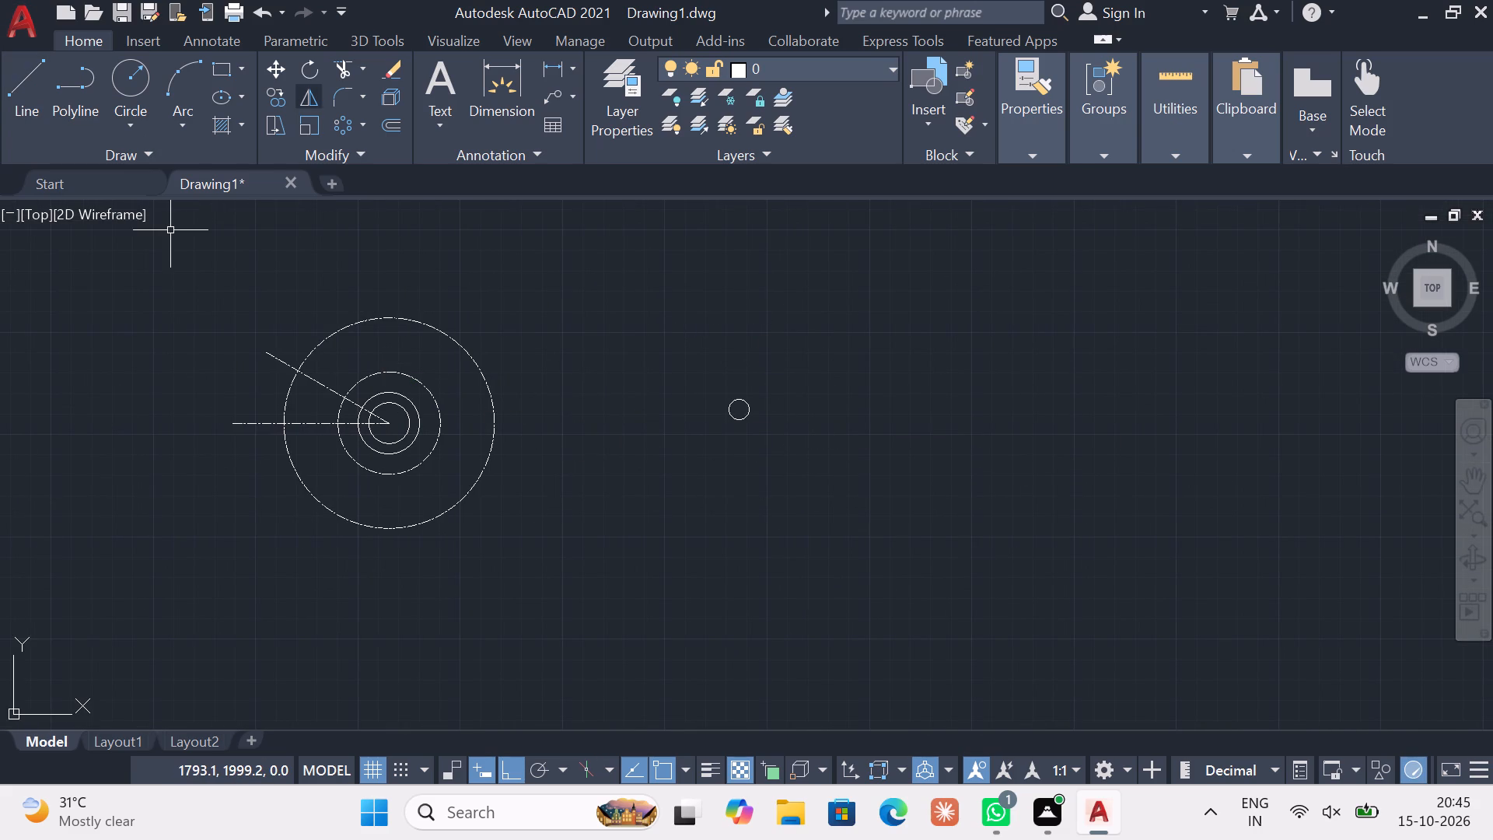
Mirror the upper-left inclined centre line about the horizontal axis through the circles' common centre, keeping the source line.
left_click(306, 94)
scroll(356, 385, "up", 2)
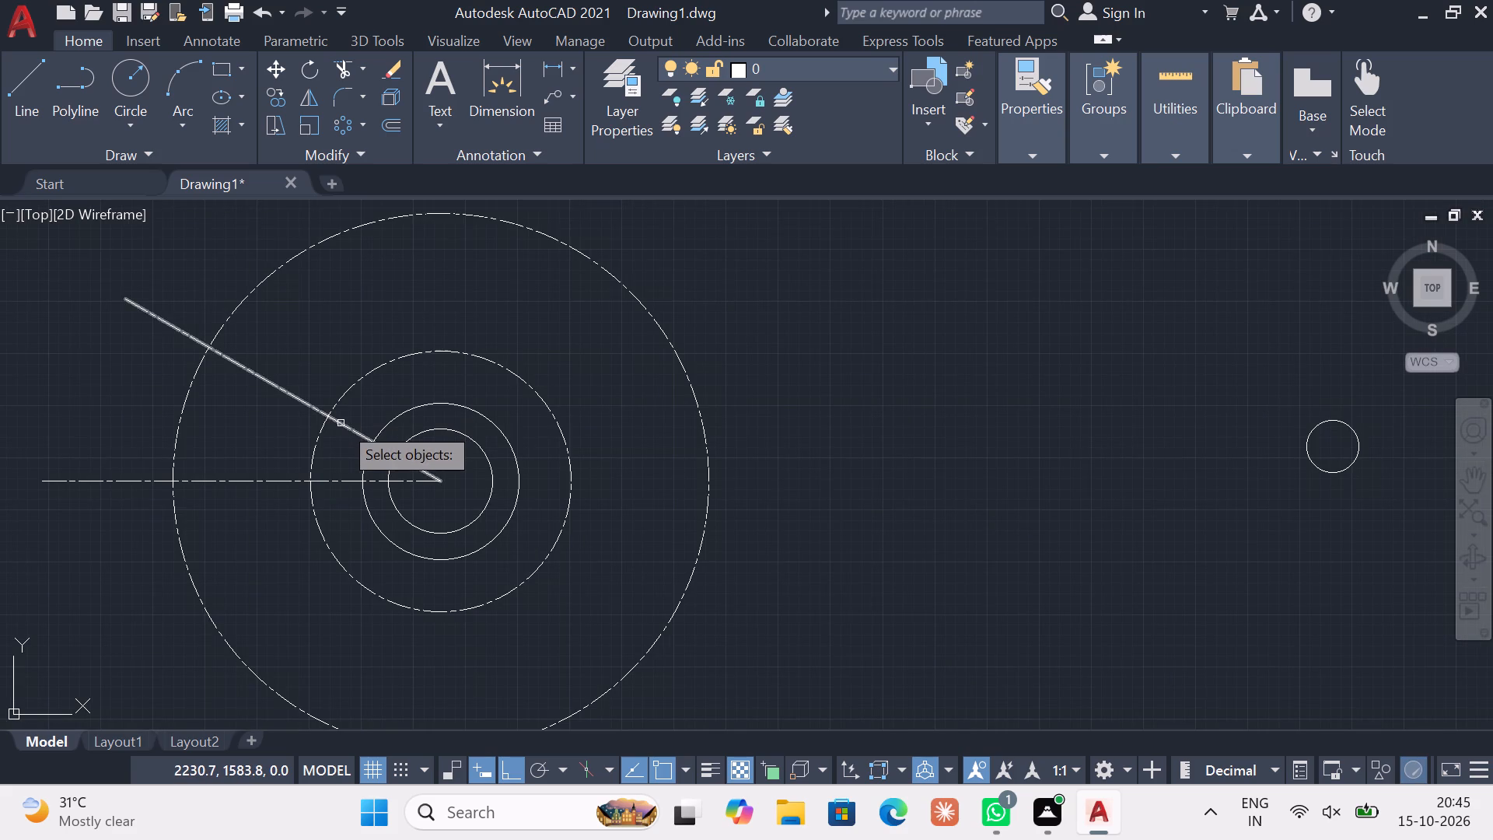
left_click(341, 423)
right_click(344, 425)
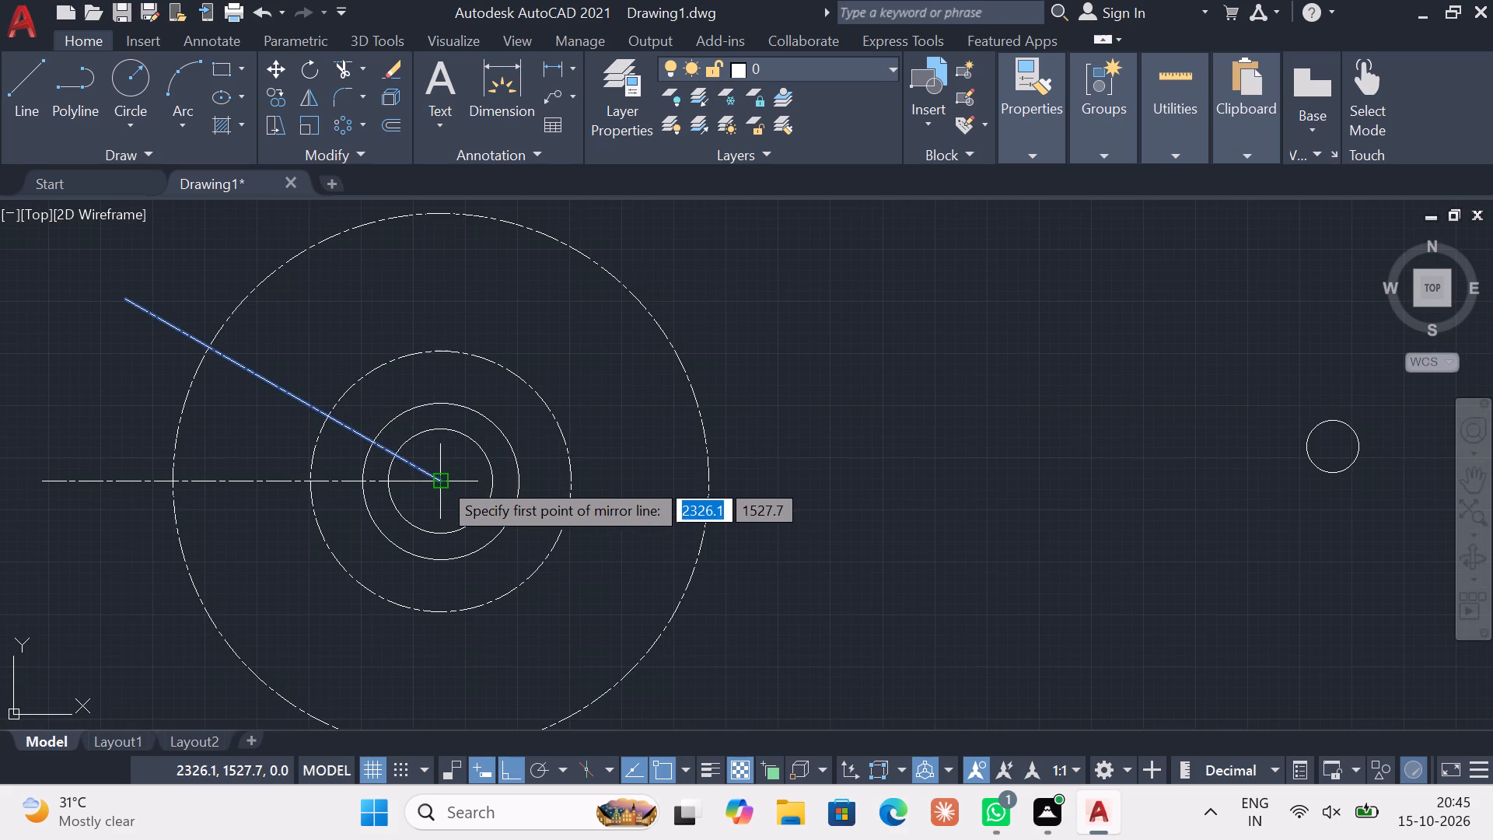
left_click(440, 479)
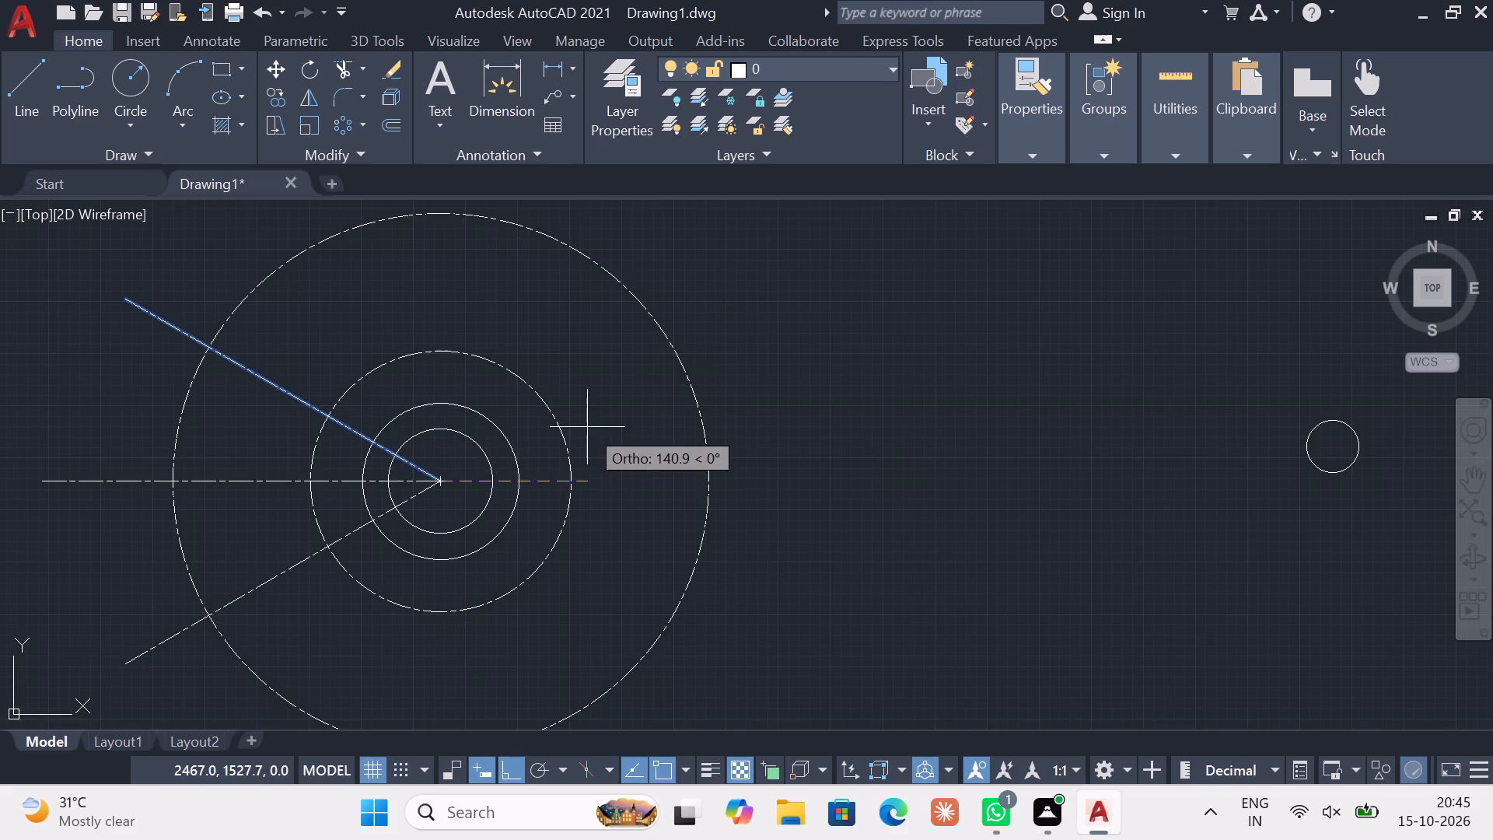
left_click(587, 427)
left_click_drag(625, 516, 587, 427)
key("Escape")
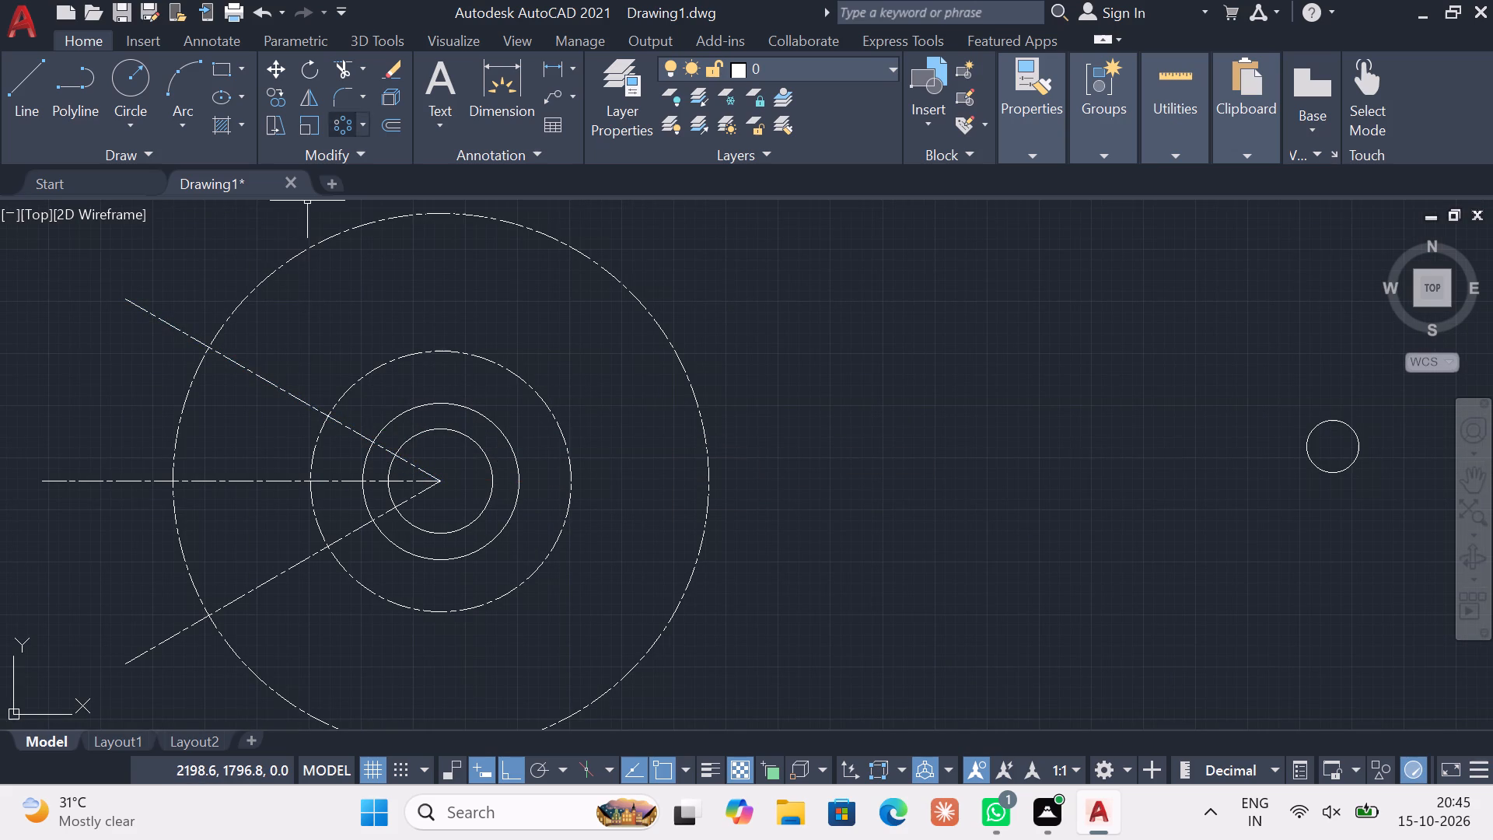
Mirror the lower-left inclined centre line about the vertical axis through the circles' common centre, keeping the source line.
left_click(307, 98)
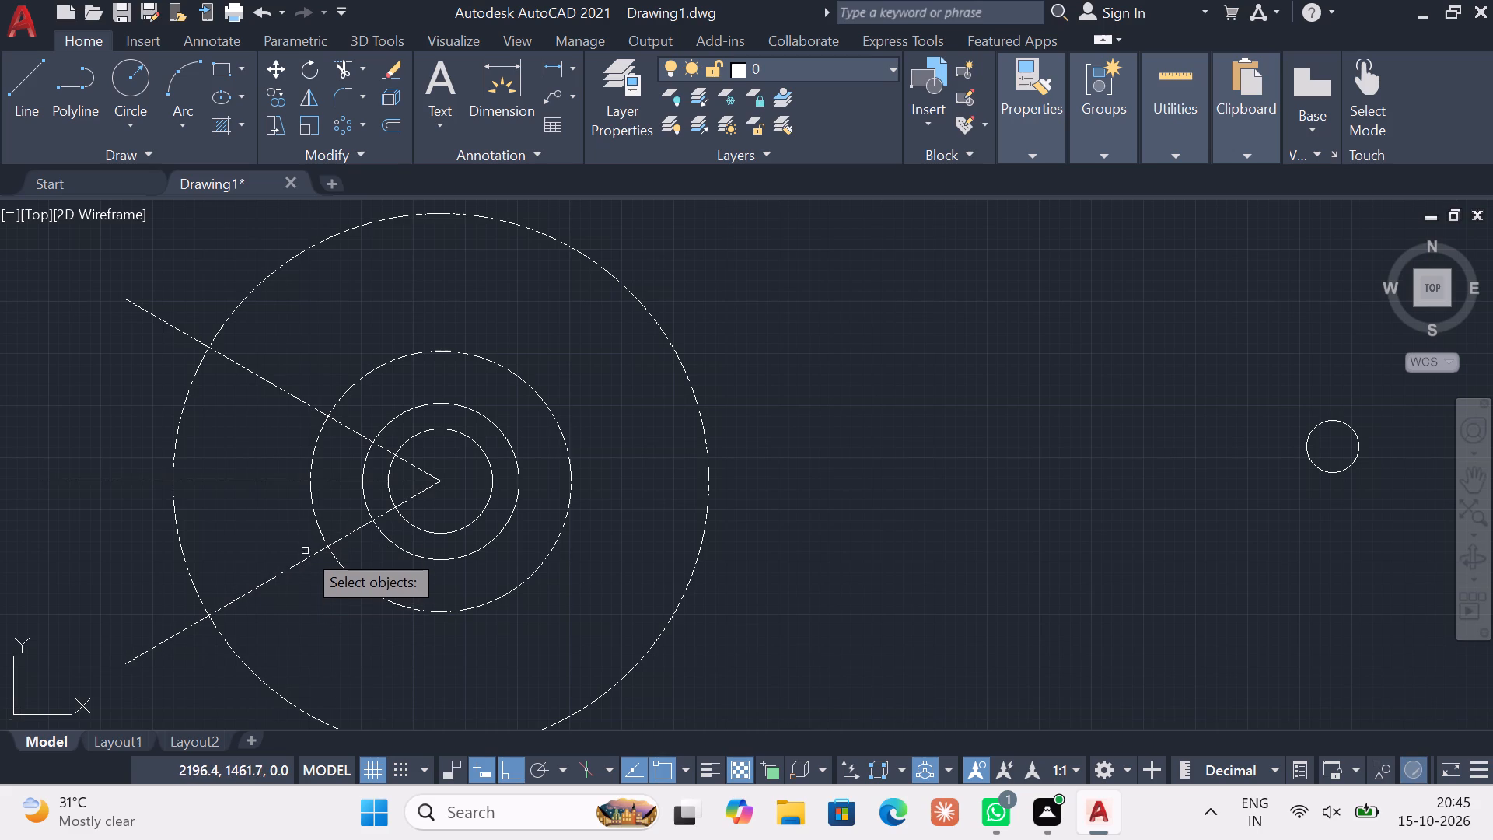
left_click(312, 555)
right_click(407, 478)
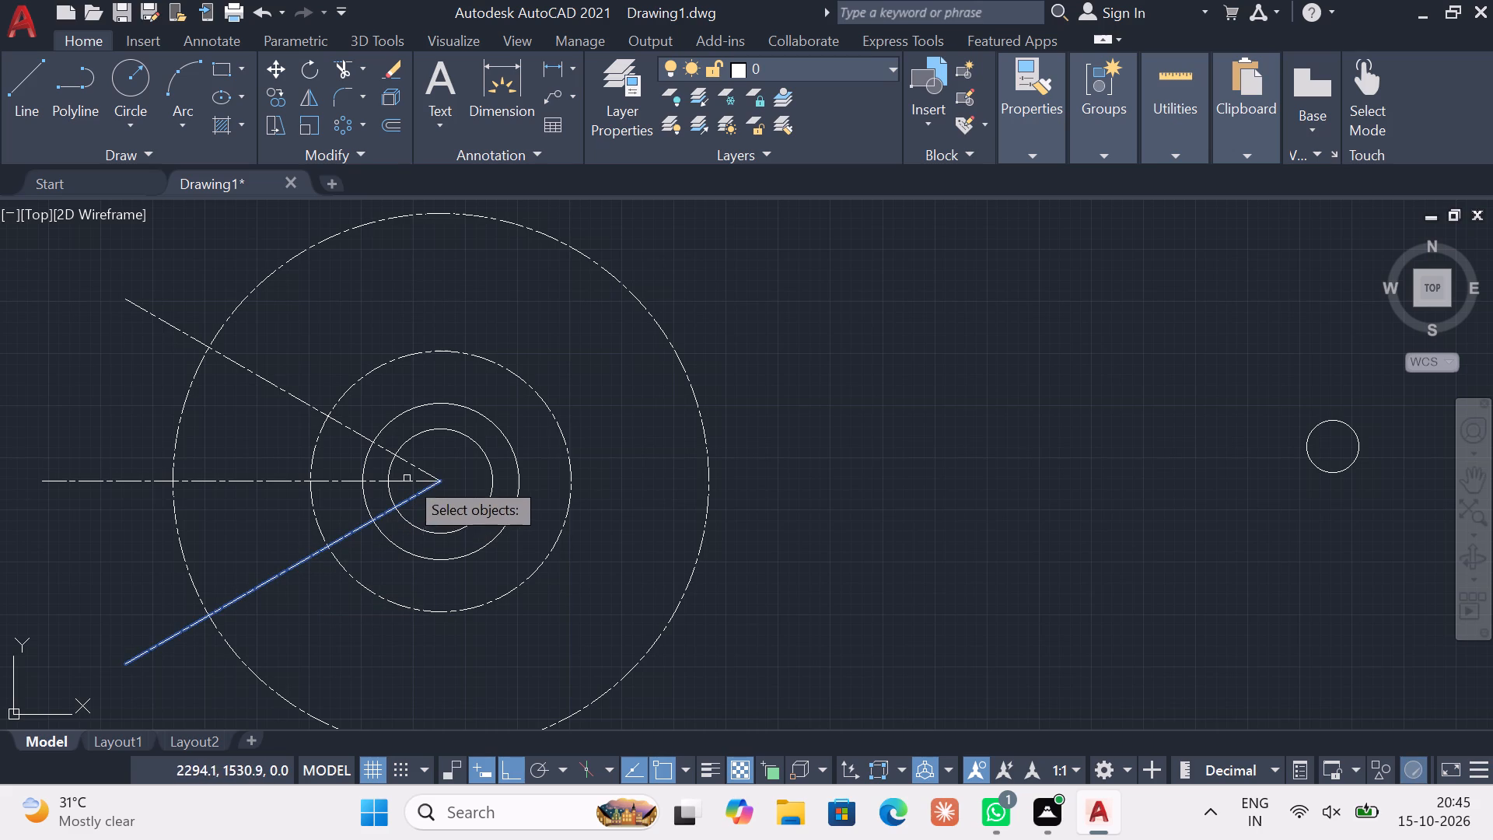
left_click(447, 485)
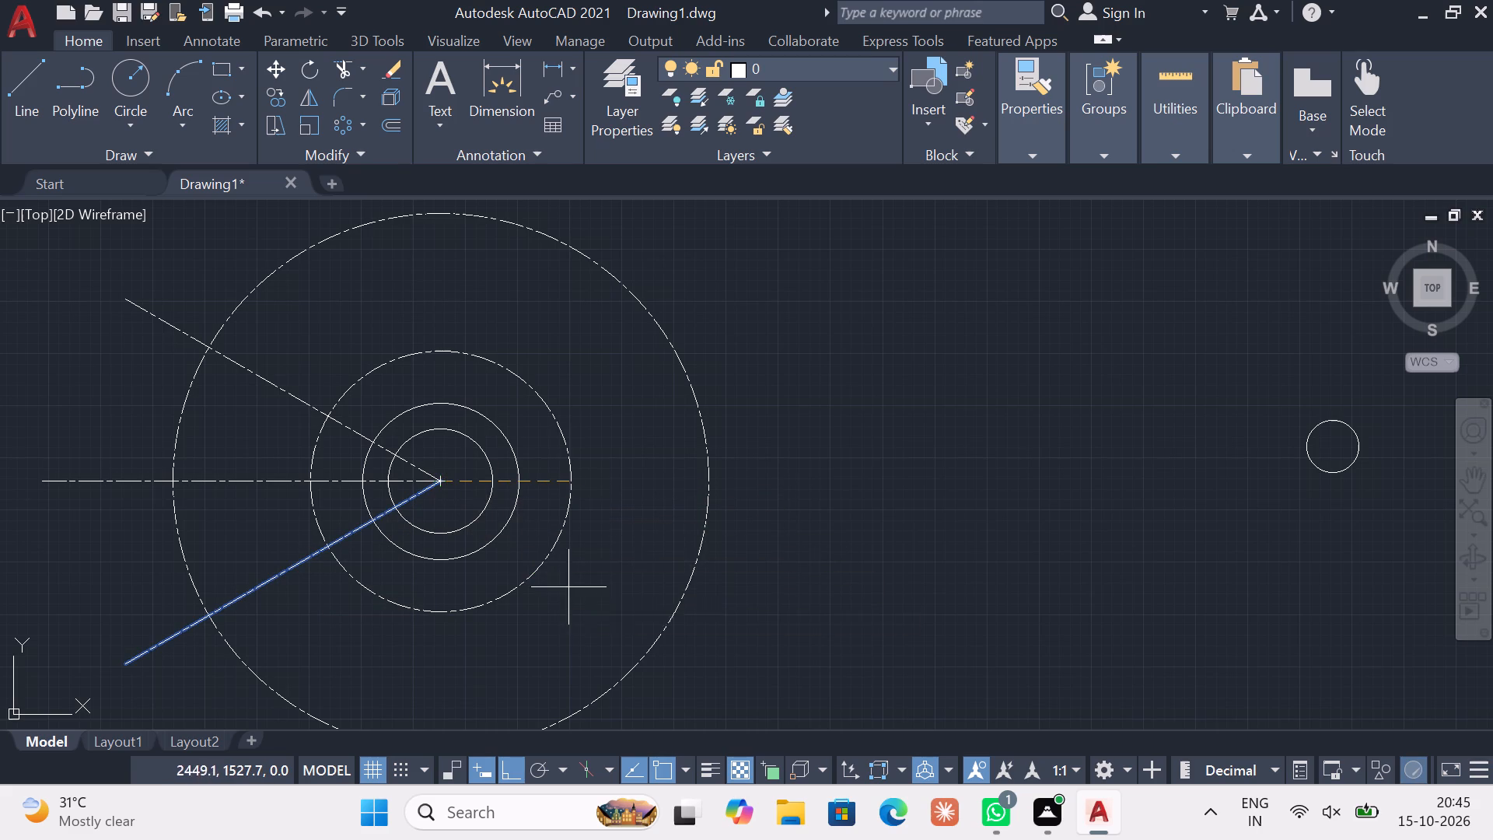
left_click(531, 324)
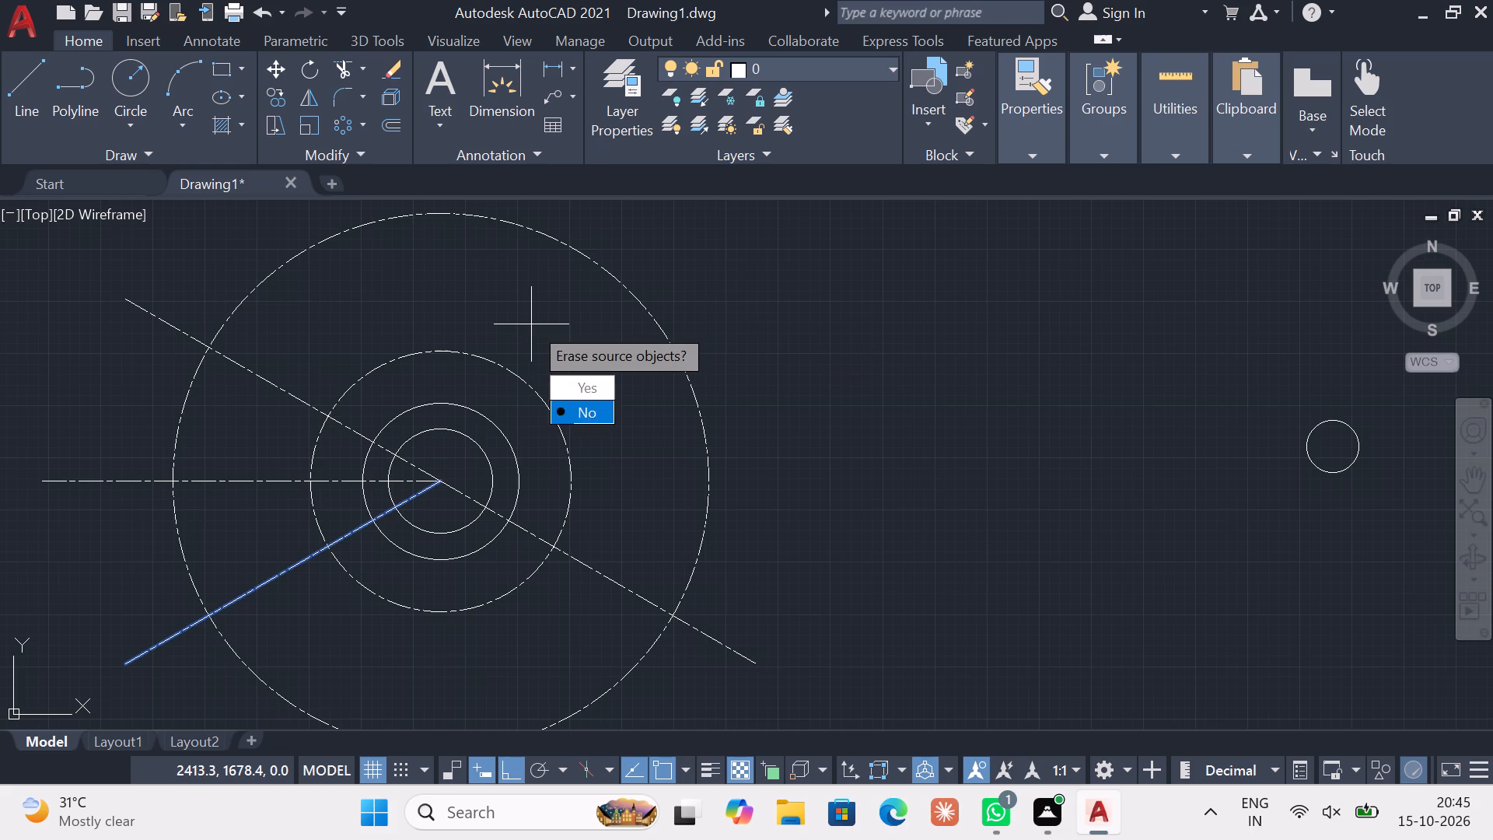
left_click_drag(583, 414, 531, 324)
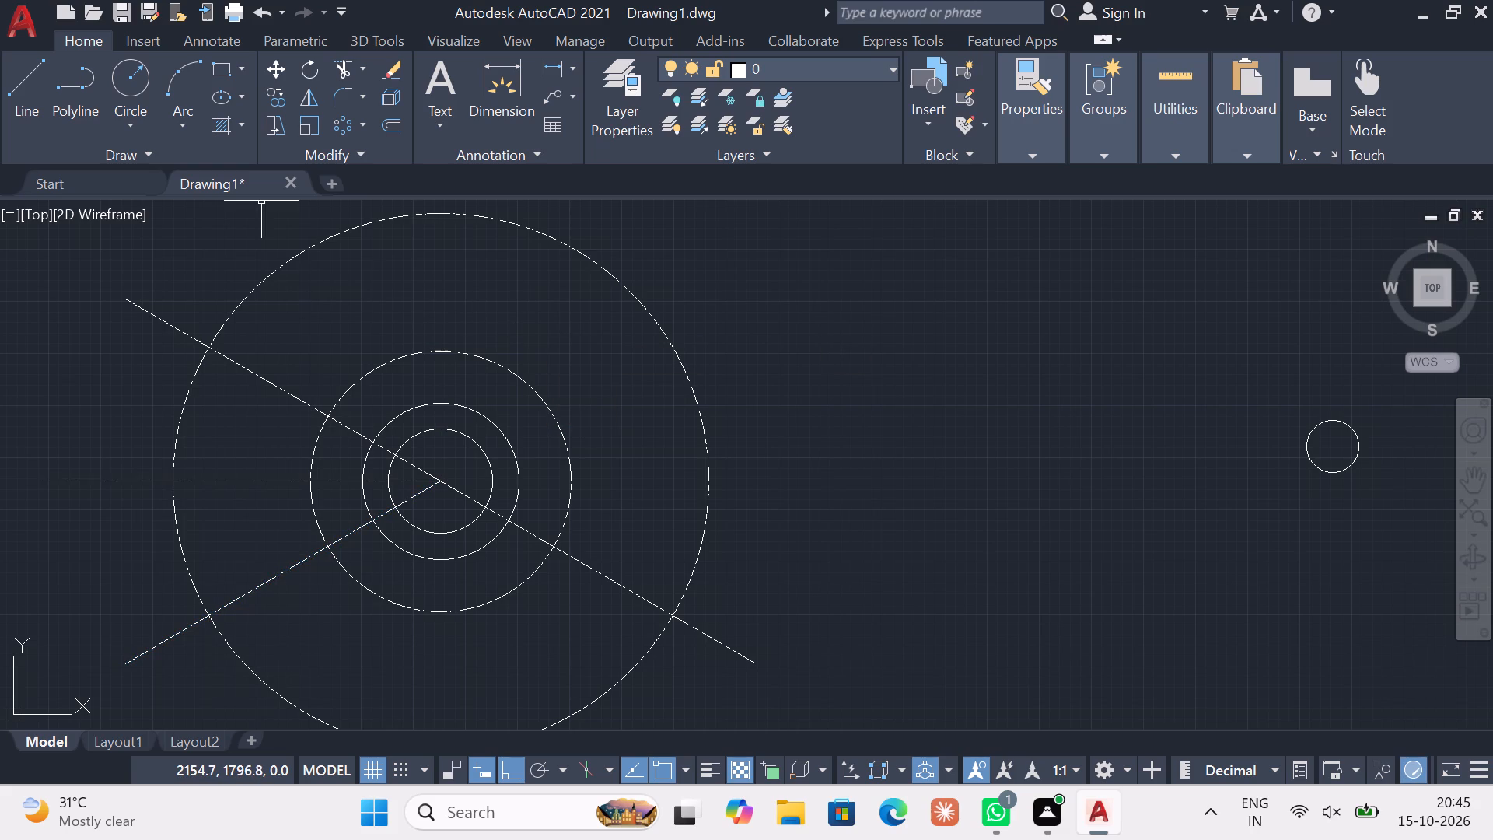
Mirror the upper-left inclined centre line about the vertical axis through the circles' common centre, keeping the source line.
left_click(314, 100)
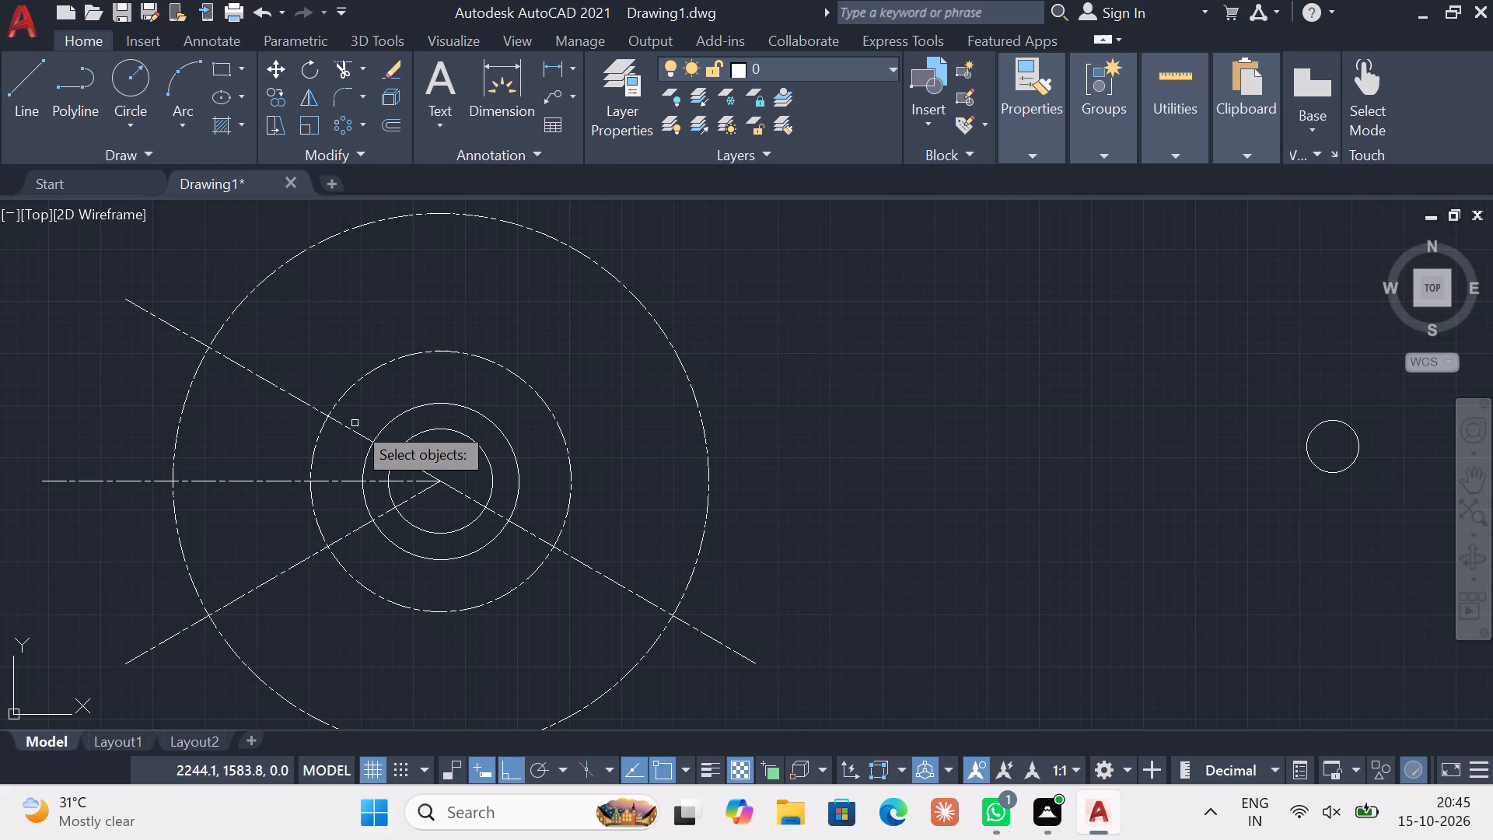
left_click(355, 427)
right_click(476, 365)
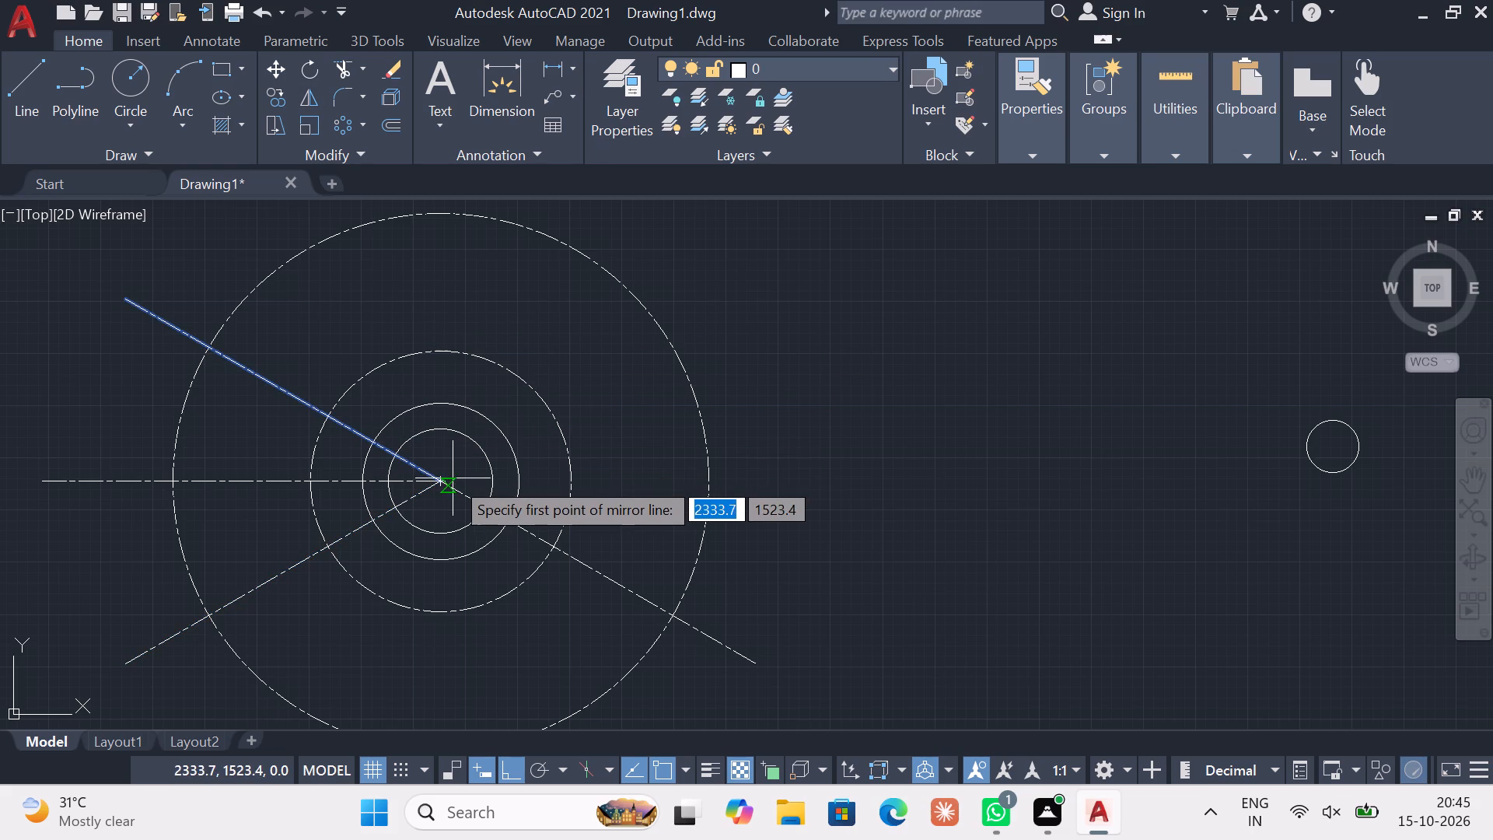
left_click(435, 478)
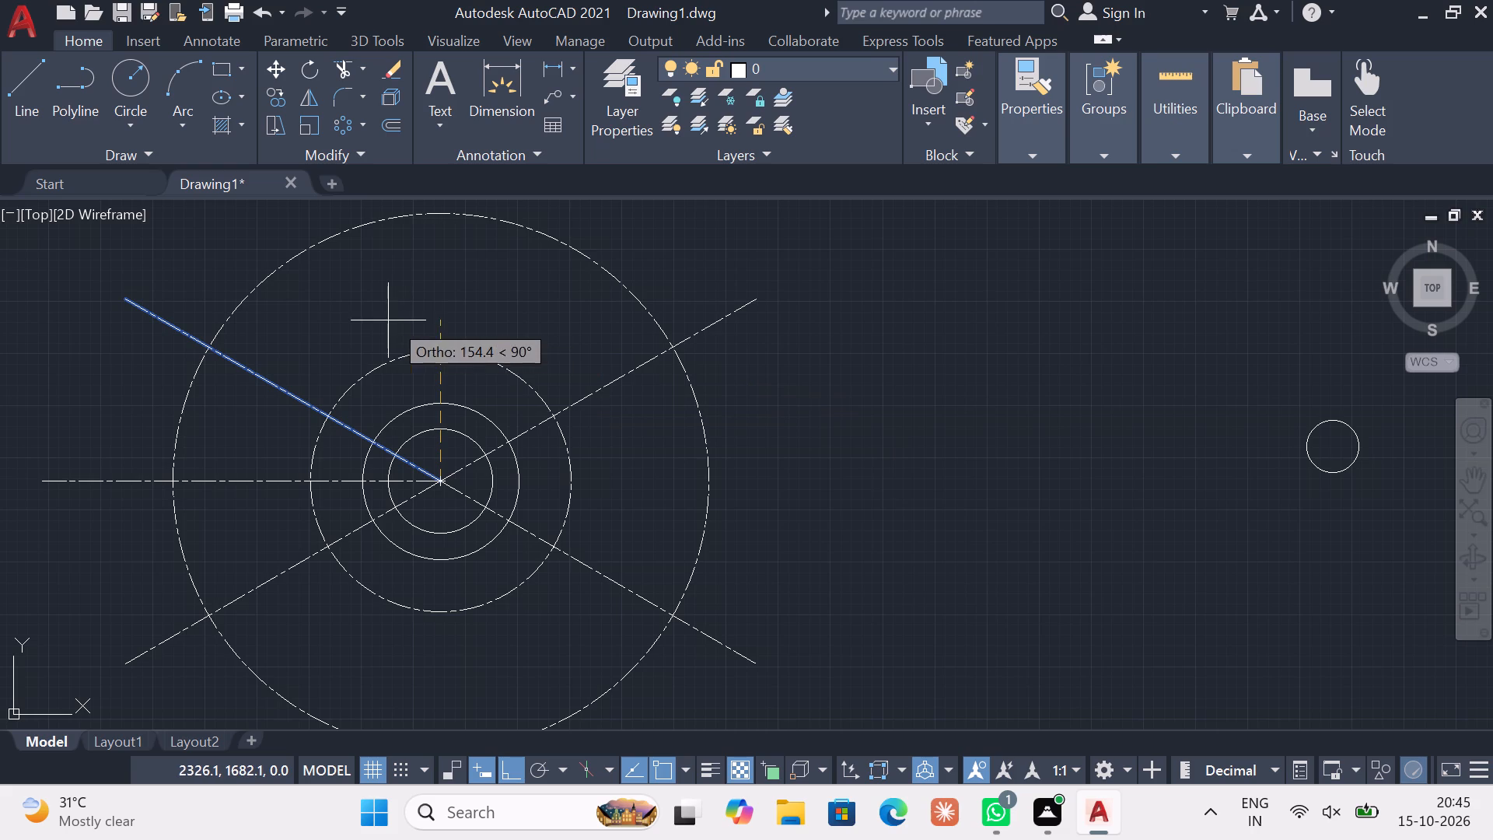
left_click(388, 320)
left_click_drag(435, 411, 387, 319)
key("Escape")
key("Escape")
key("Escape")
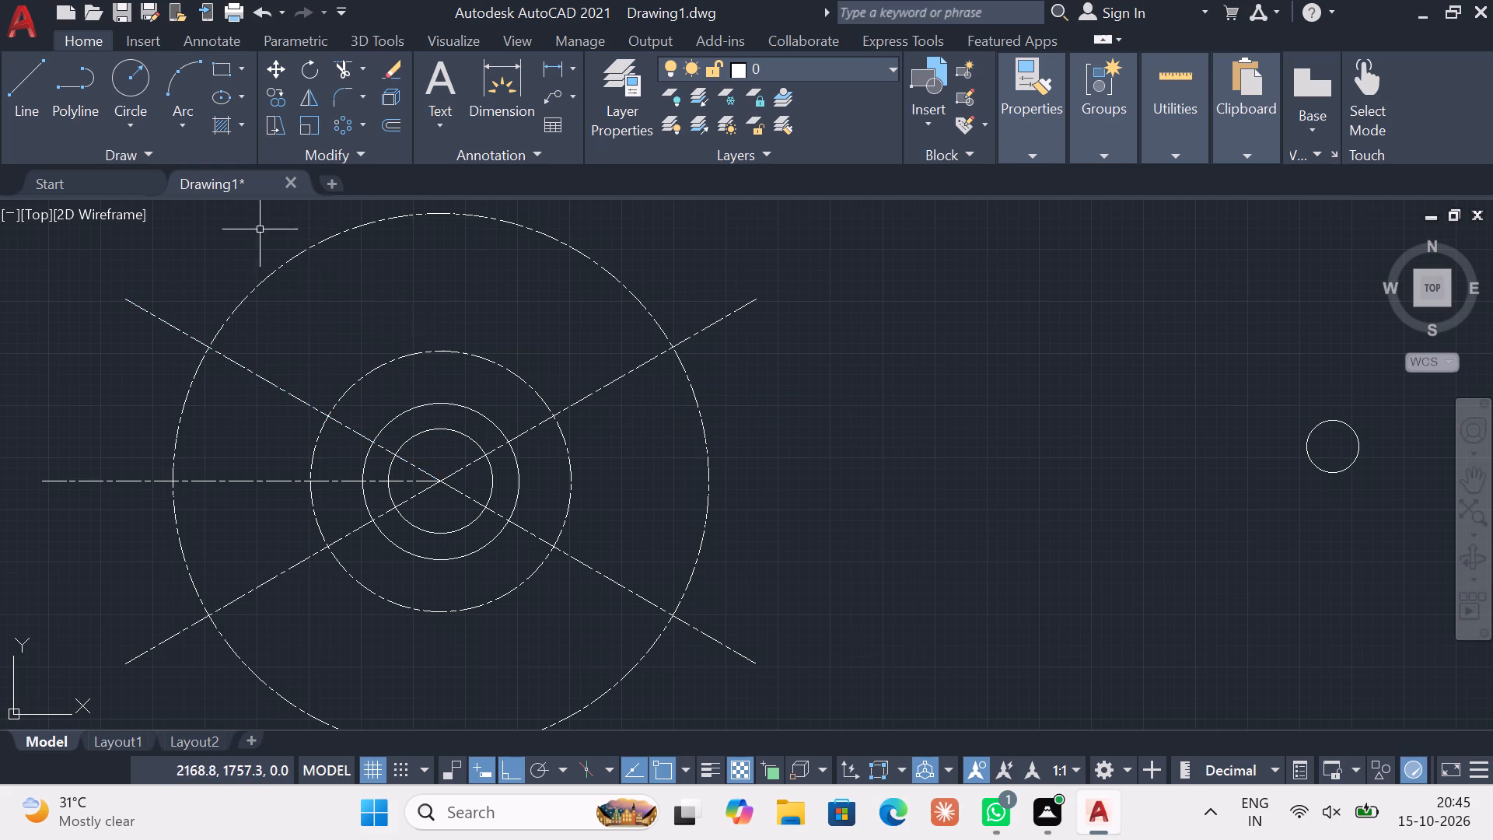
key("Escape")
key("Escape")
key("Escape")
key("Escape")
key("Escape")
key("Escape")
Draw a vertical line from the top quadrant to the bottom quadrant of the outer dashed pitch circle.
left_click(33, 96)
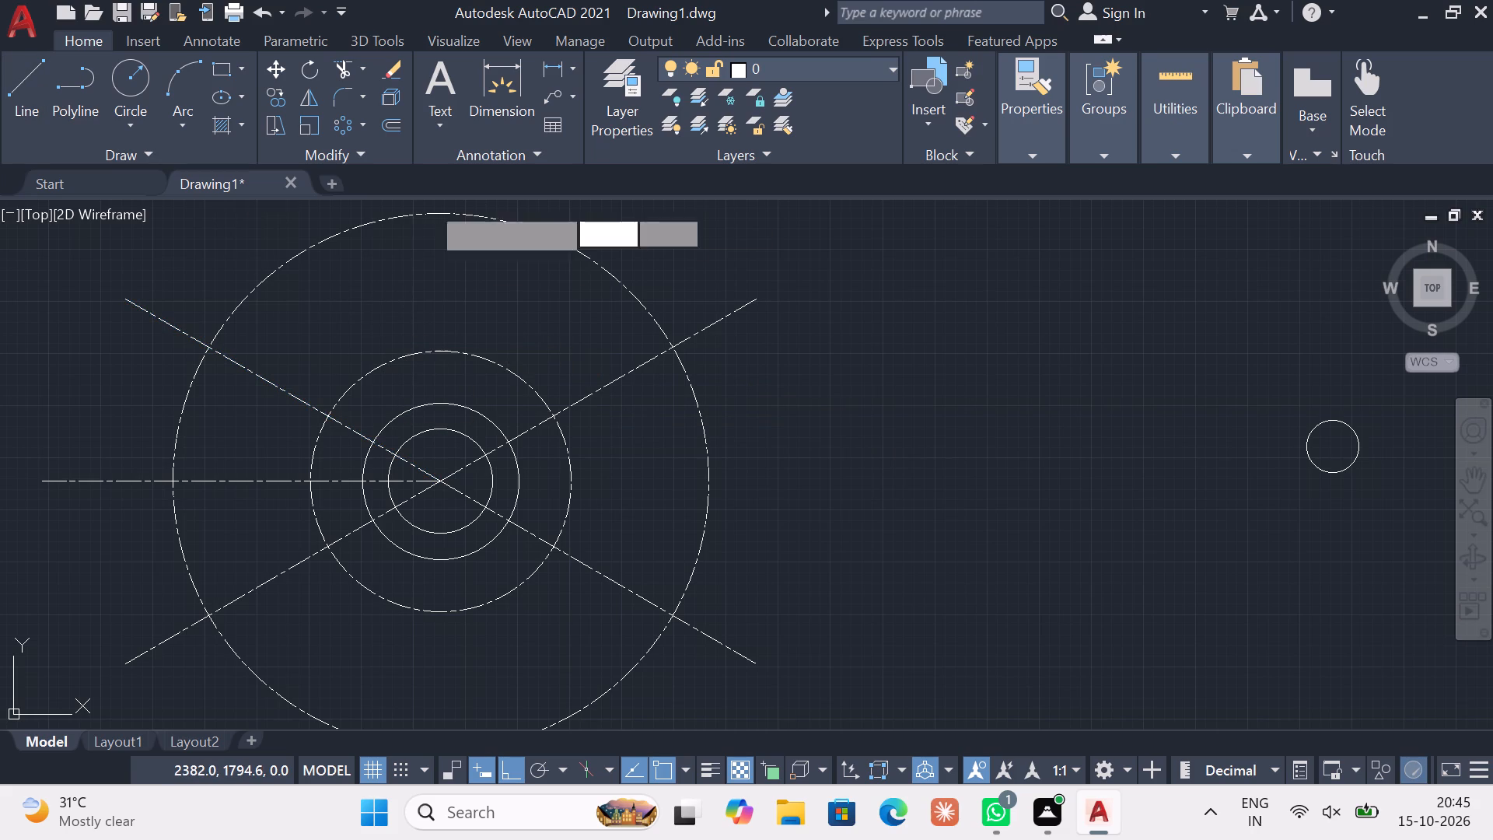
middle_click_drag(446, 257, 461, 282)
left_click(458, 240)
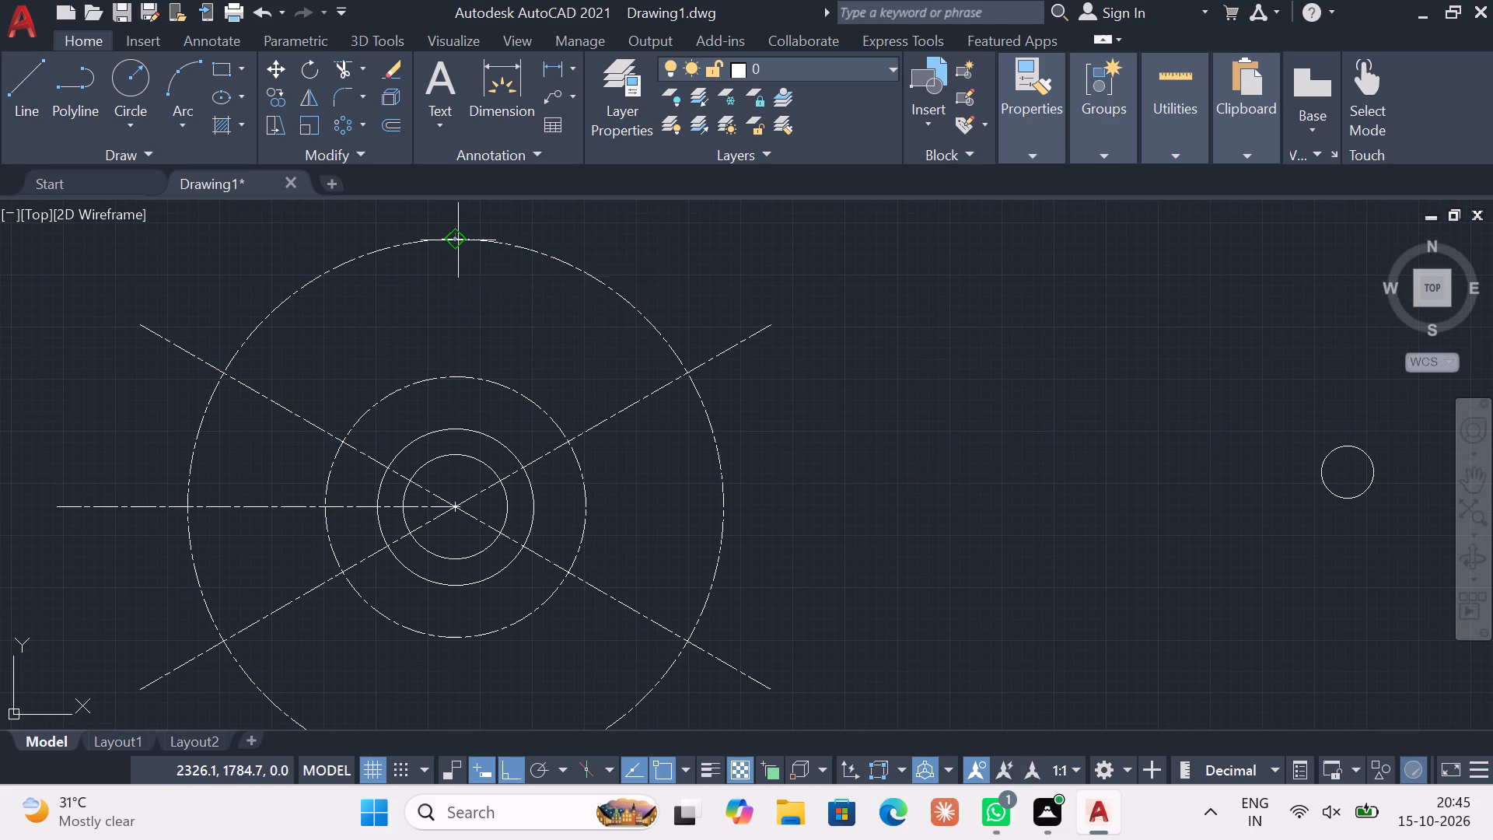
middle_click_drag(434, 395, 467, 161)
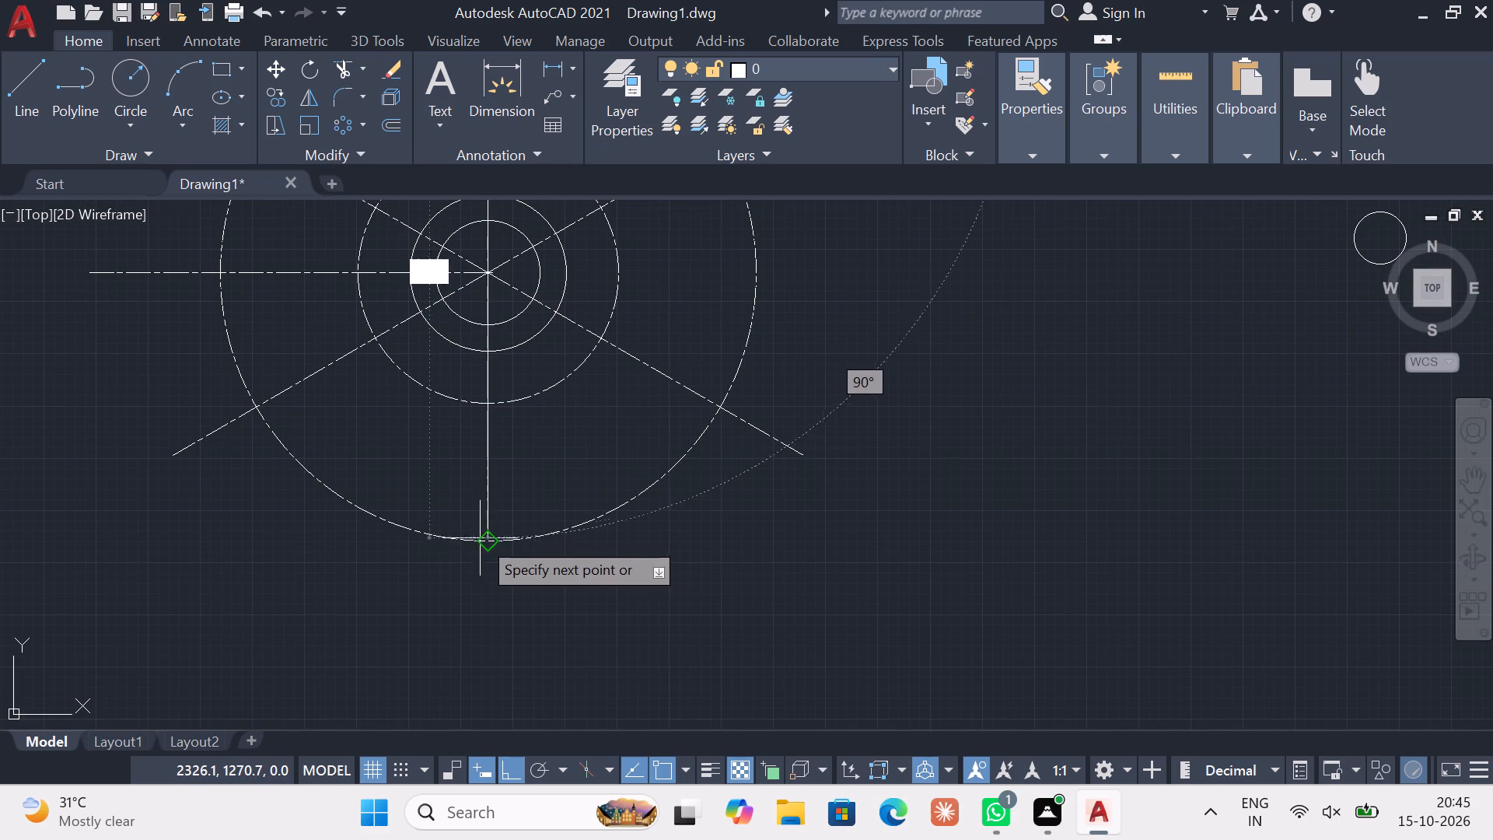
left_click(481, 539)
key("Escape")
scroll(512, 446, "down", 2)
middle_click_drag(513, 443, 505, 544)
key("Escape")
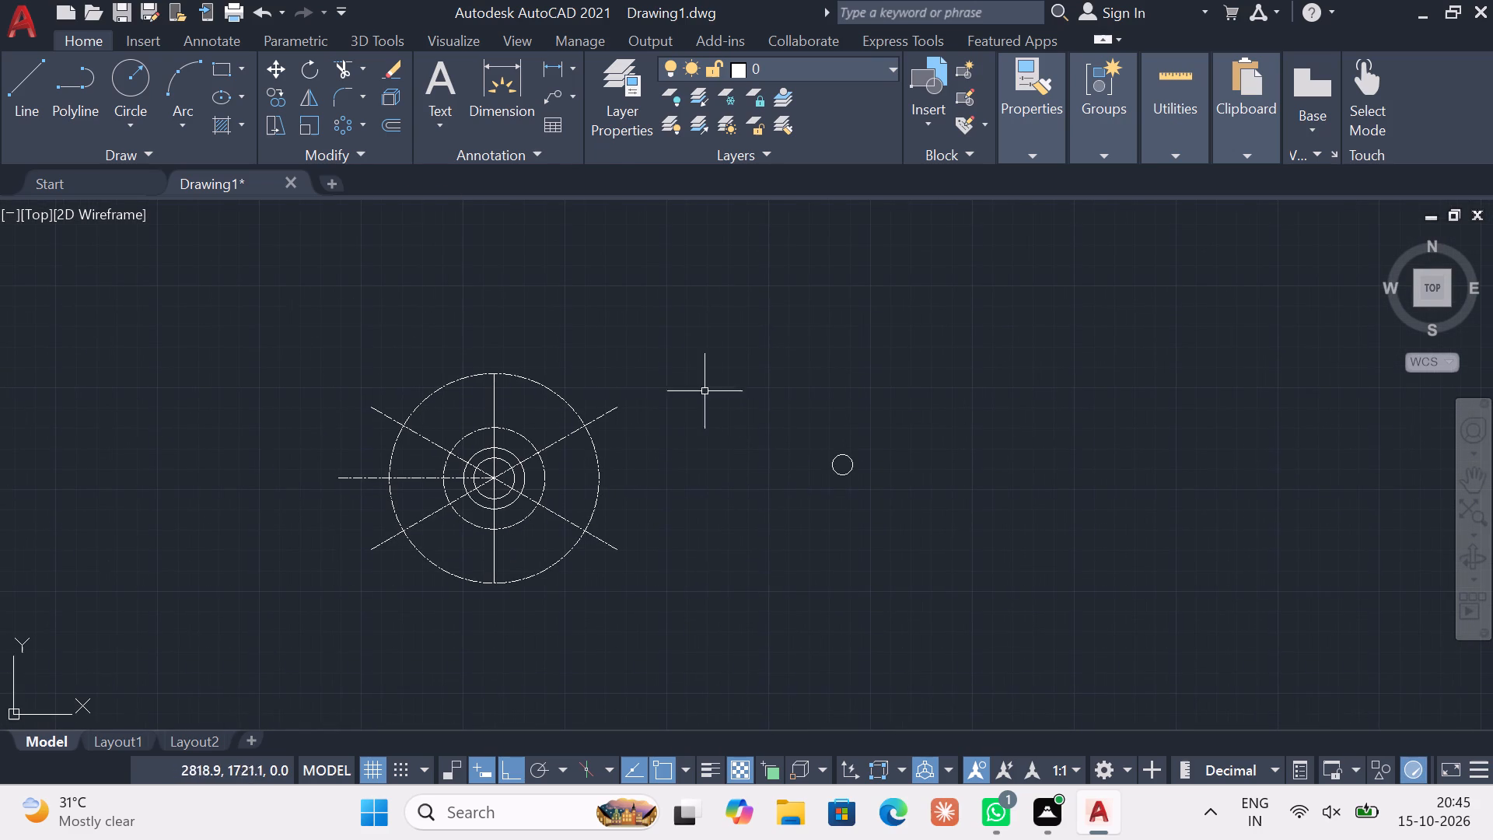
With Ortho off, move the radius 25 circle by its centre onto the top quadrant of the outer dashed pitch circle.
left_click(719, 378)
left_click(895, 517)
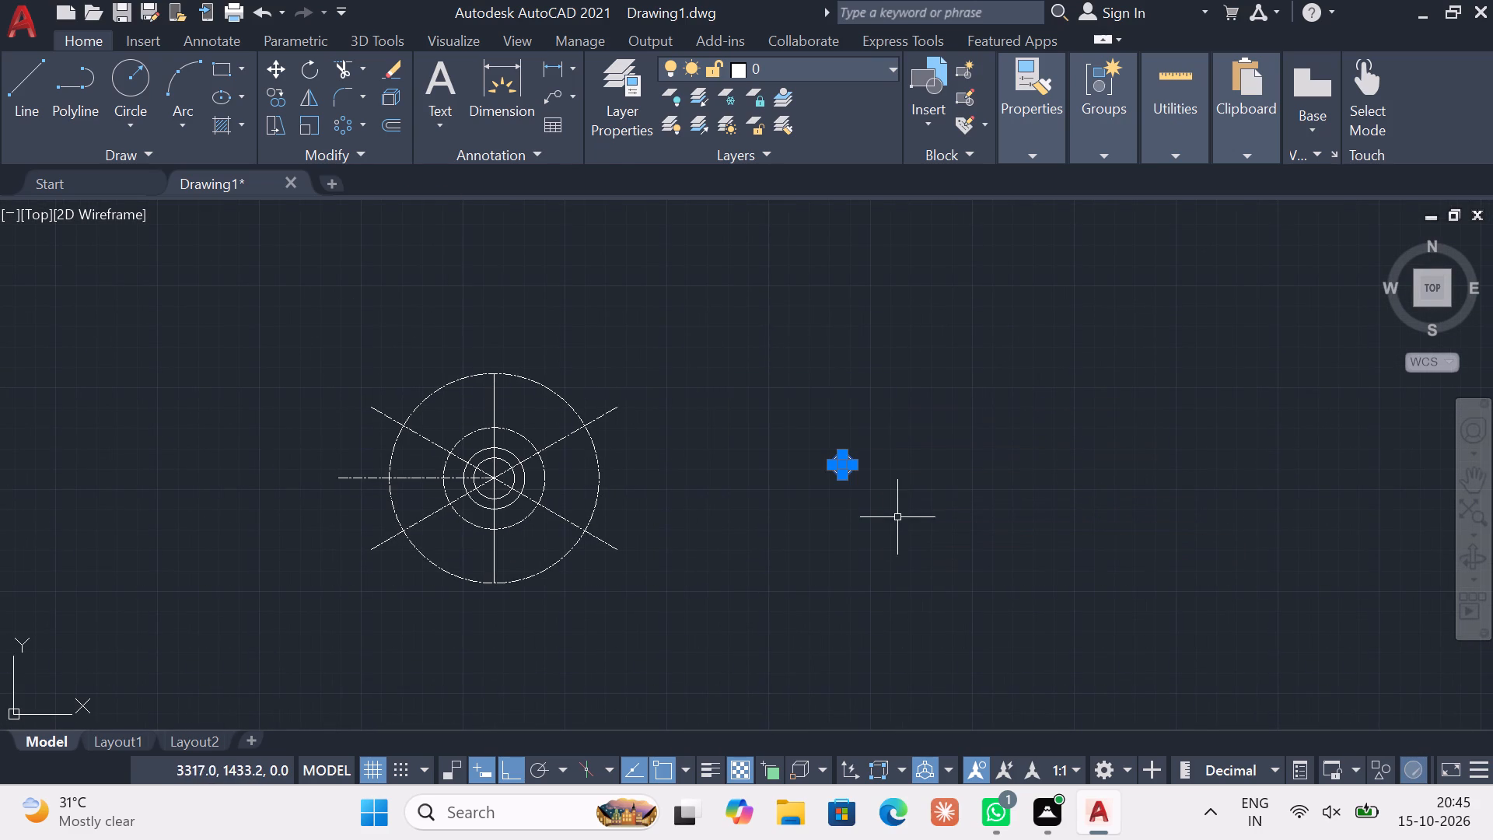
right_click(897, 517)
left_click(972, 375)
scroll(914, 450, "up", 1)
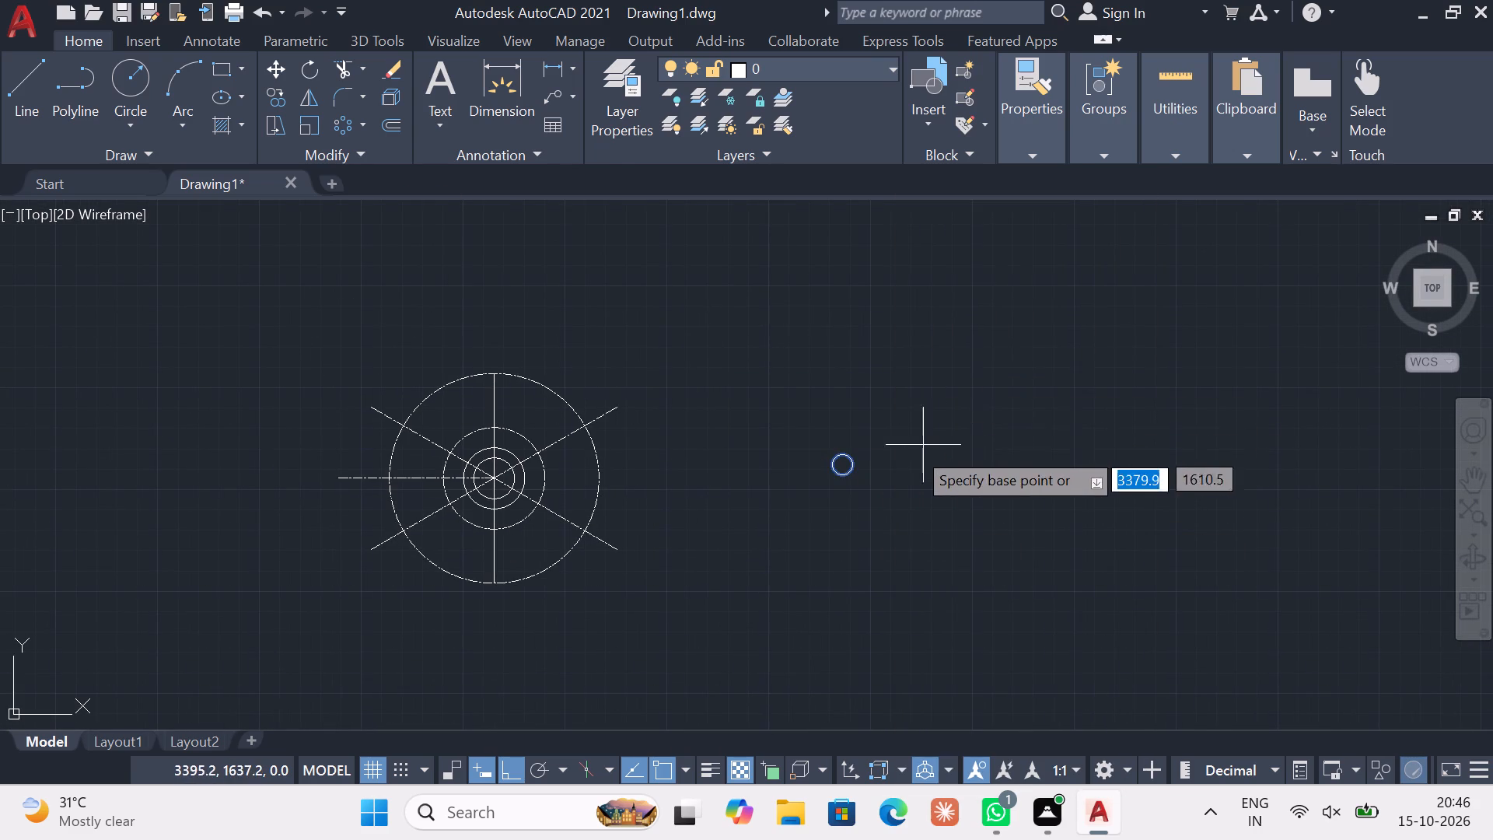
scroll(914, 449, "up", 2)
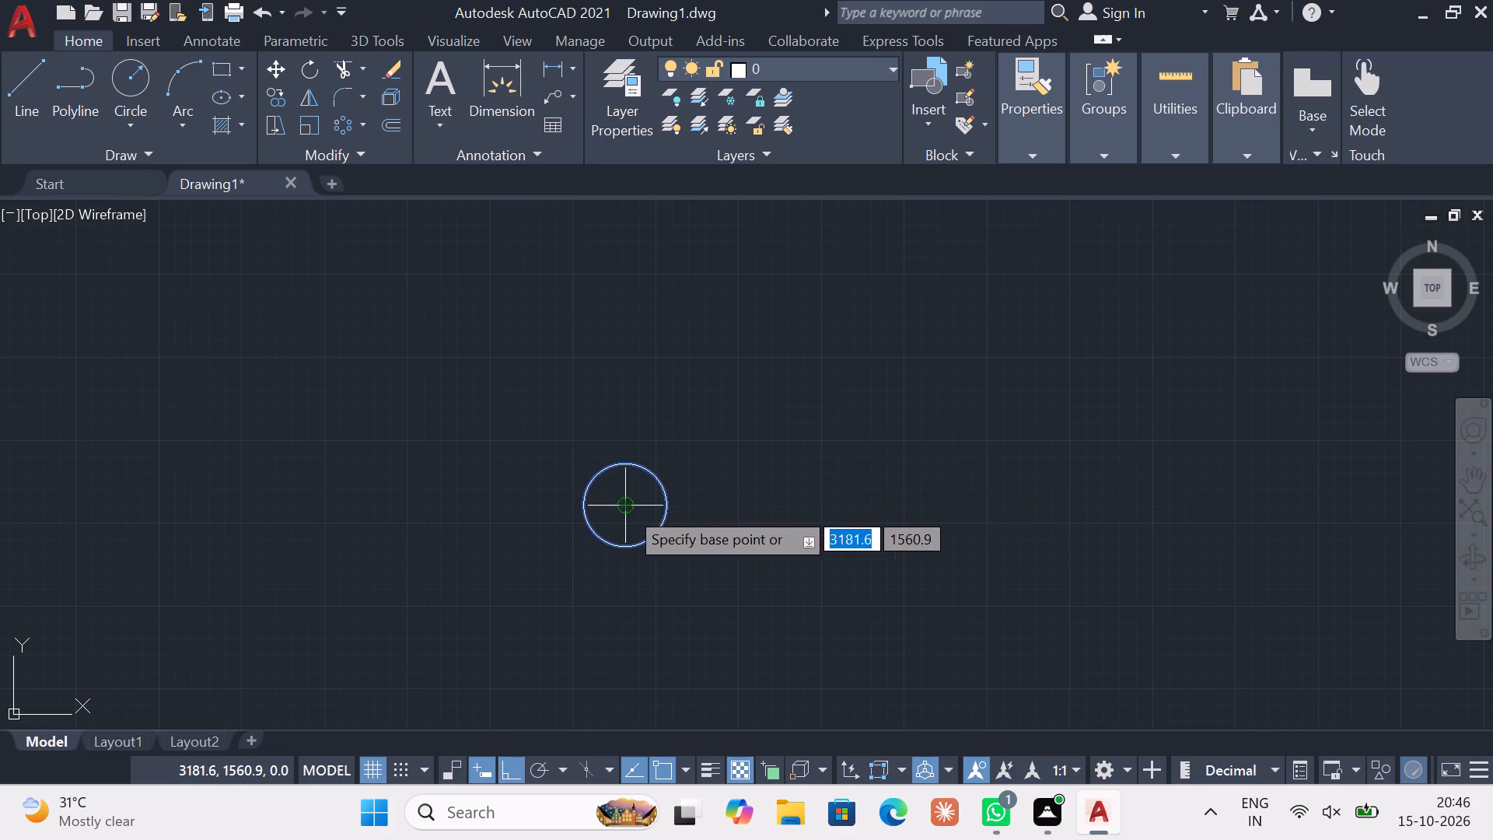
left_click(627, 508)
middle_click_drag(305, 406, 984, 474)
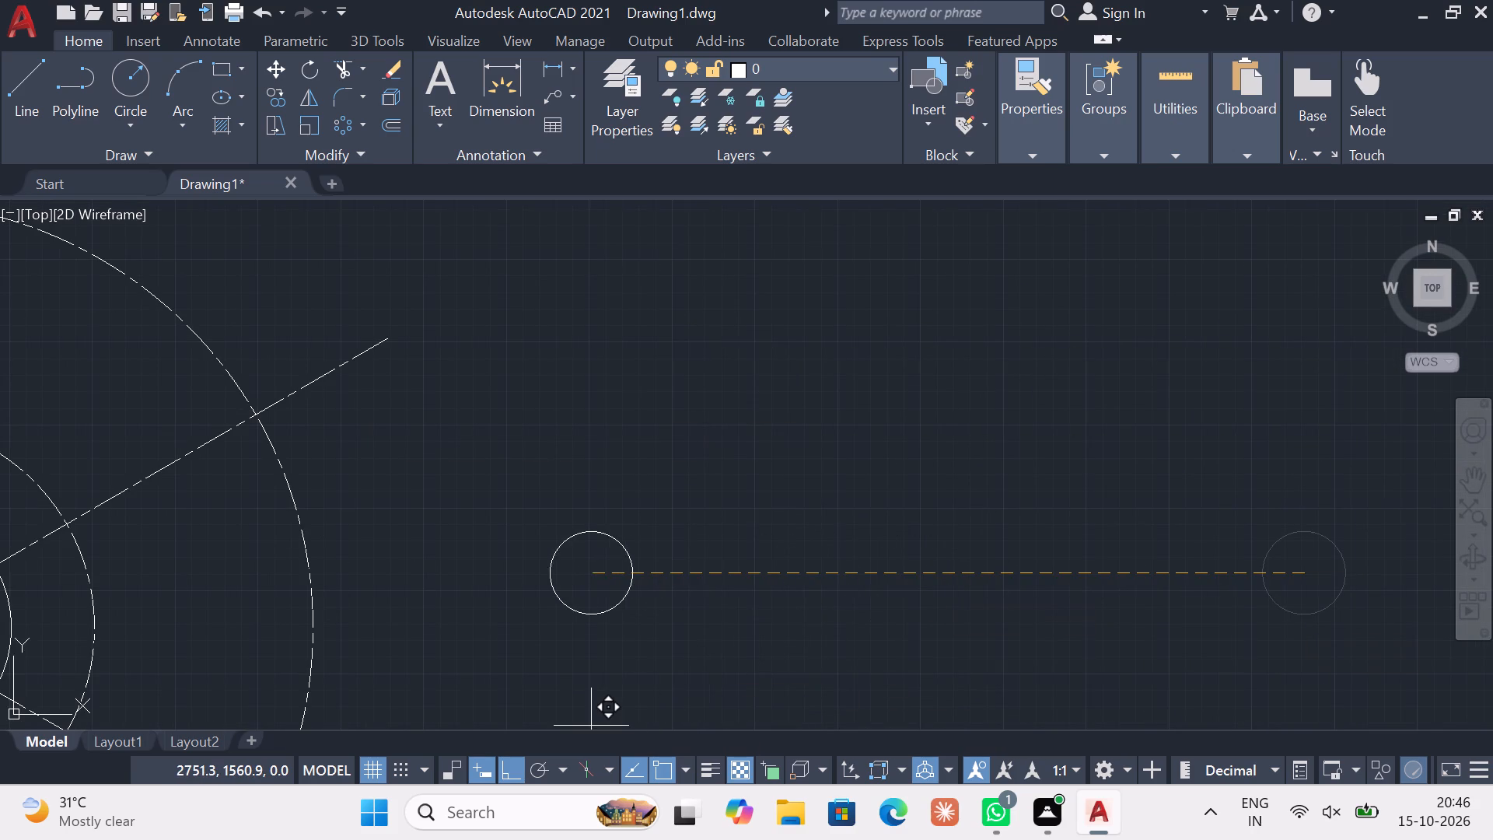
left_click(506, 763)
scroll(409, 541, "down", 1)
middle_click_drag(414, 545, 867, 600)
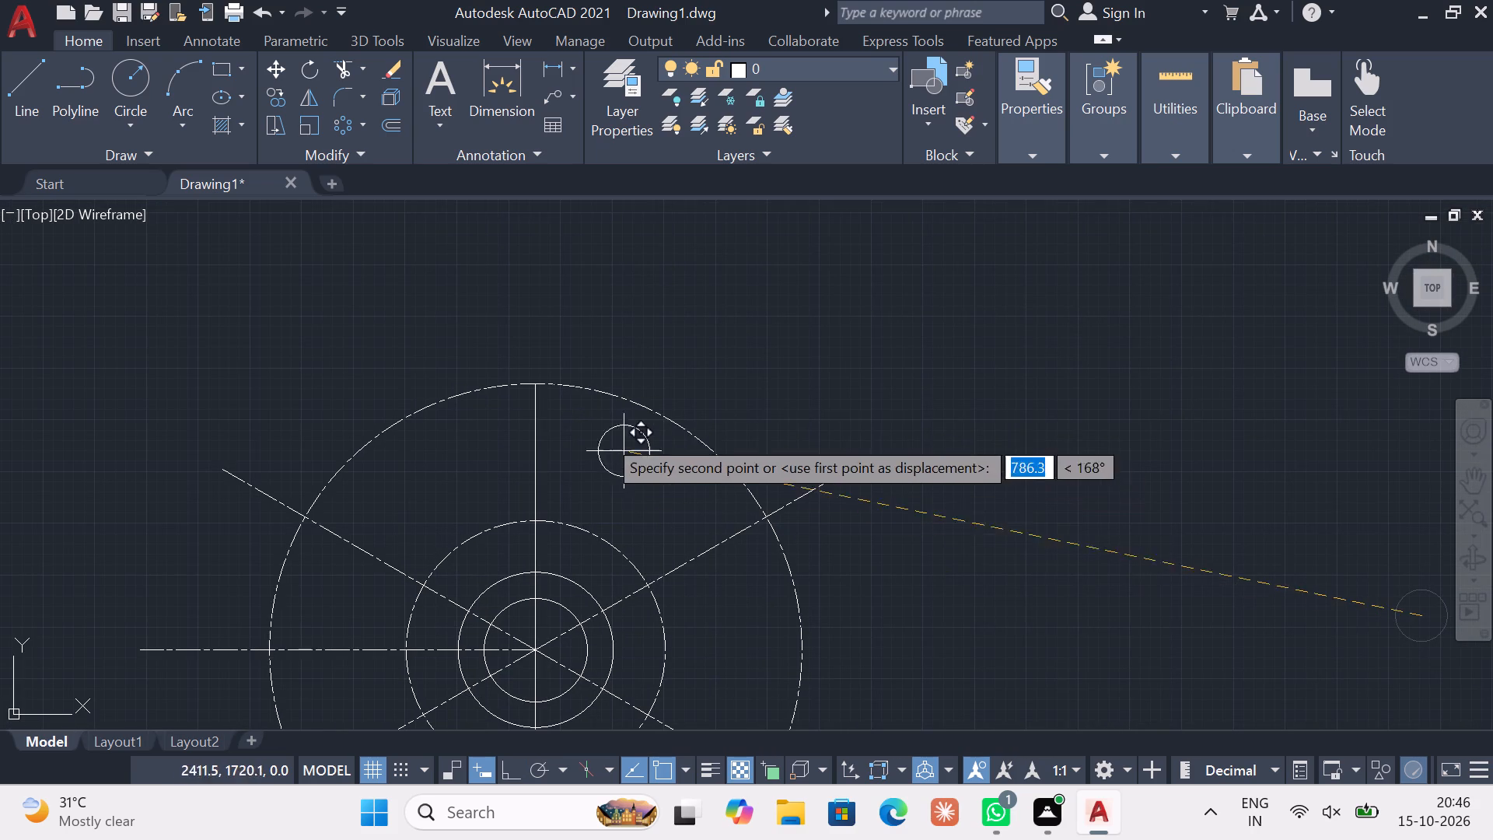
left_click(540, 390)
key("Escape")
key("Escape")
With Ortho on, draw a vertical line 76 long upward from the left quadrant of the top hole circle.
scroll(541, 369, "up", 1)
left_click(26, 93)
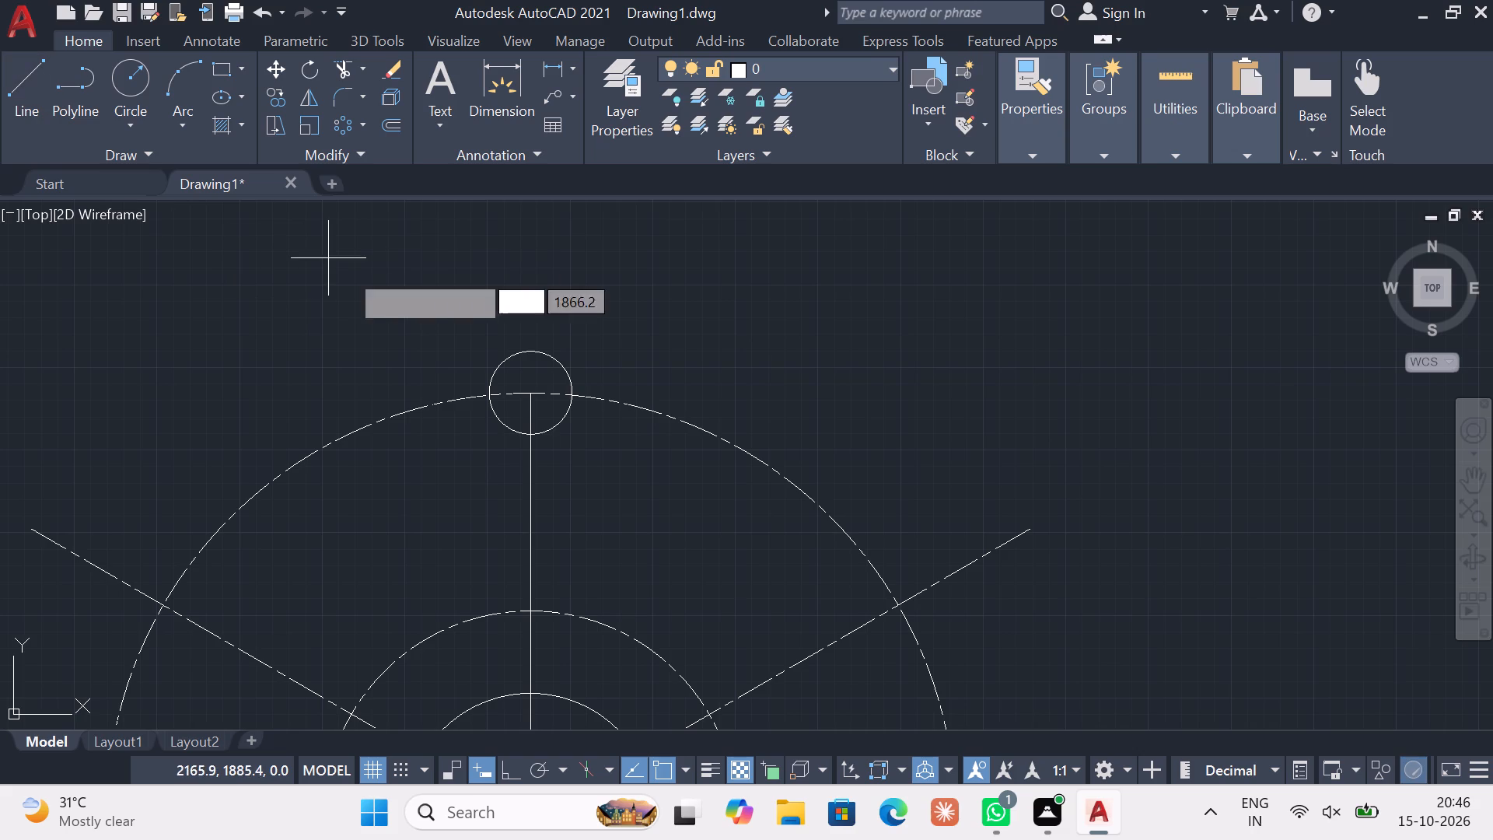
left_click(486, 391)
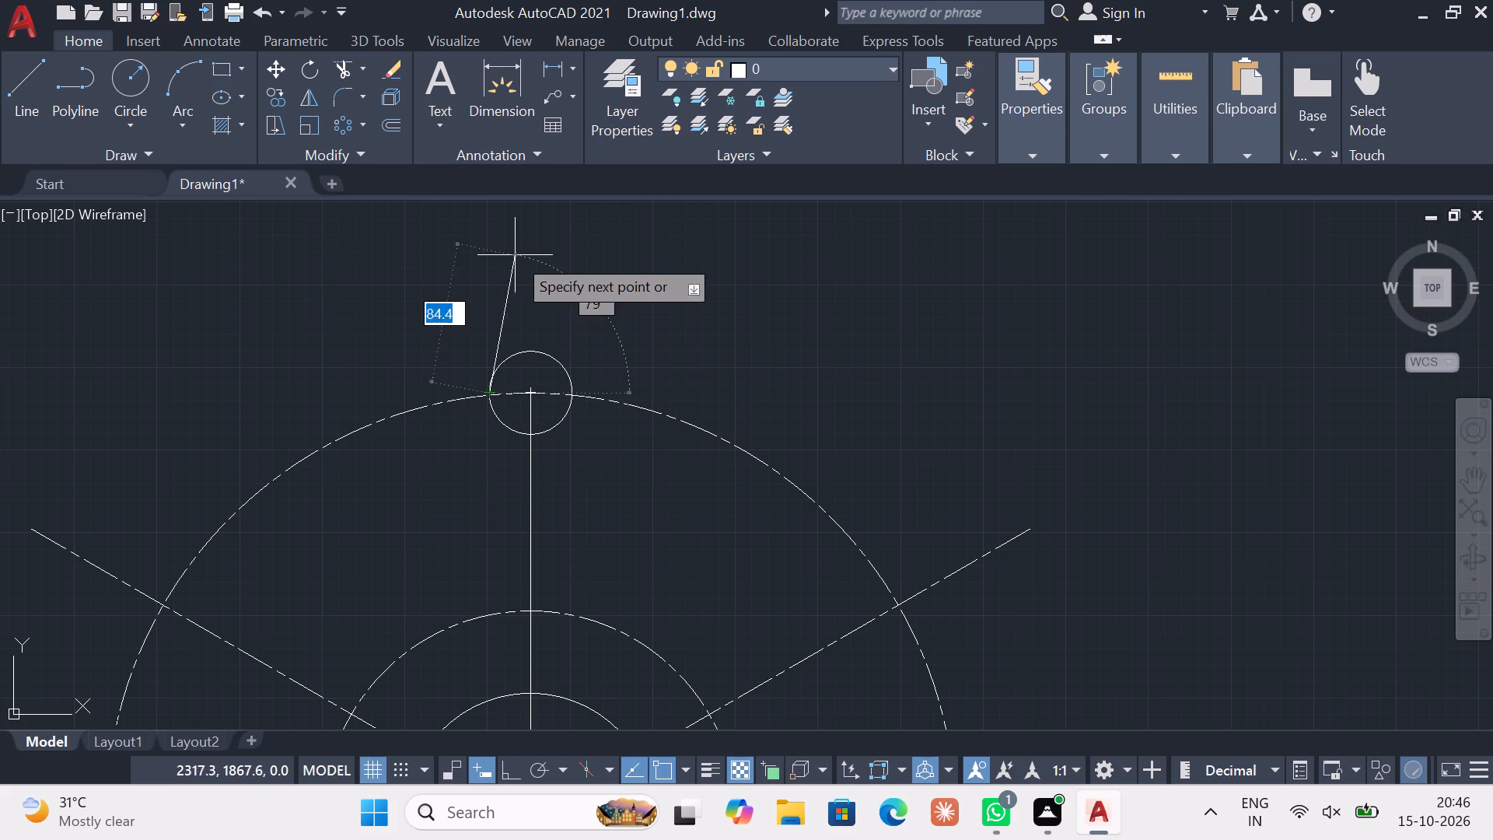
left_click(510, 760)
key("Escape")
key("Escape")
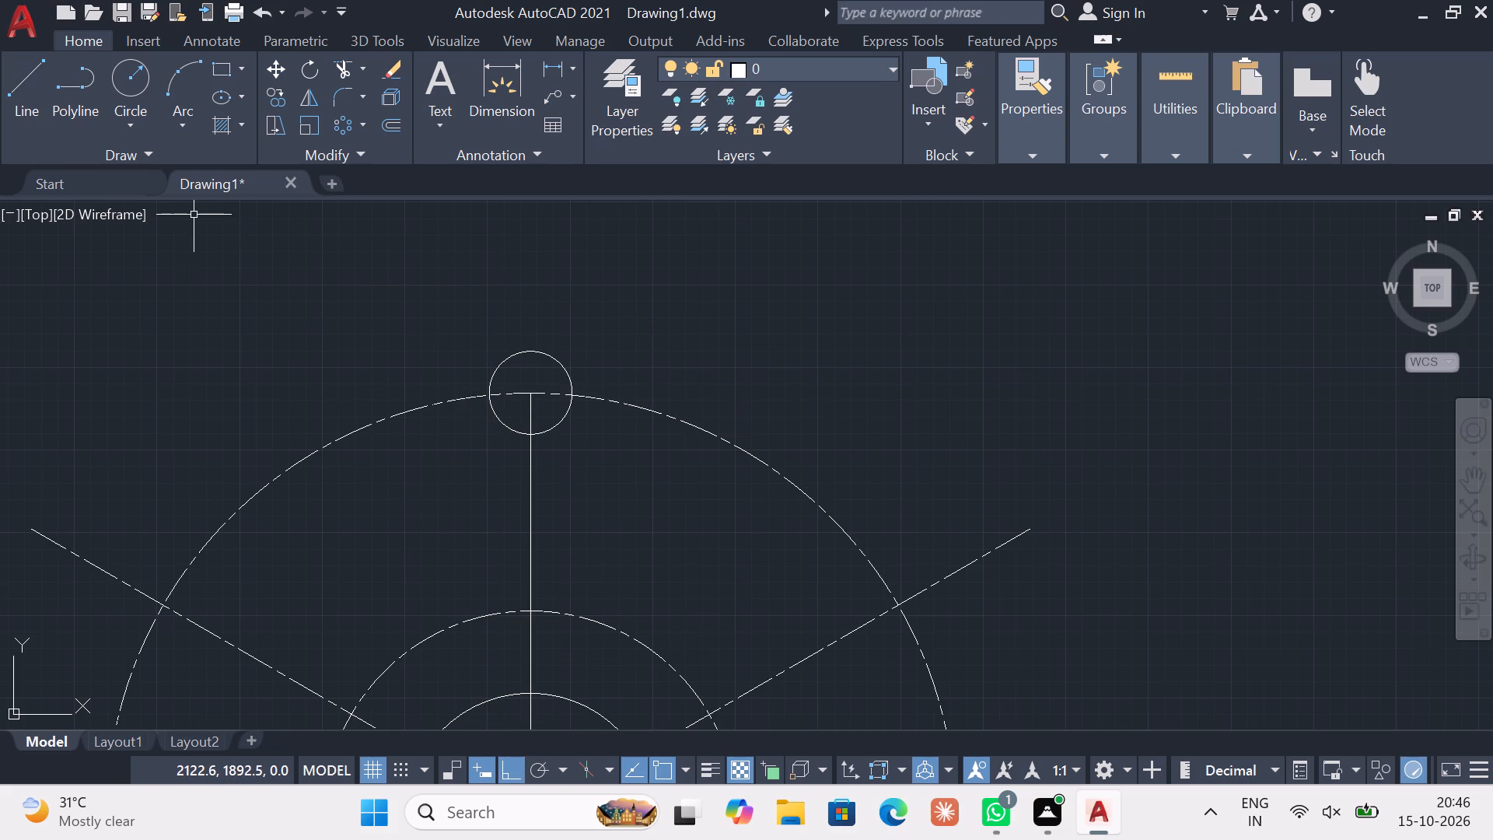
left_click(33, 101)
left_click(491, 390)
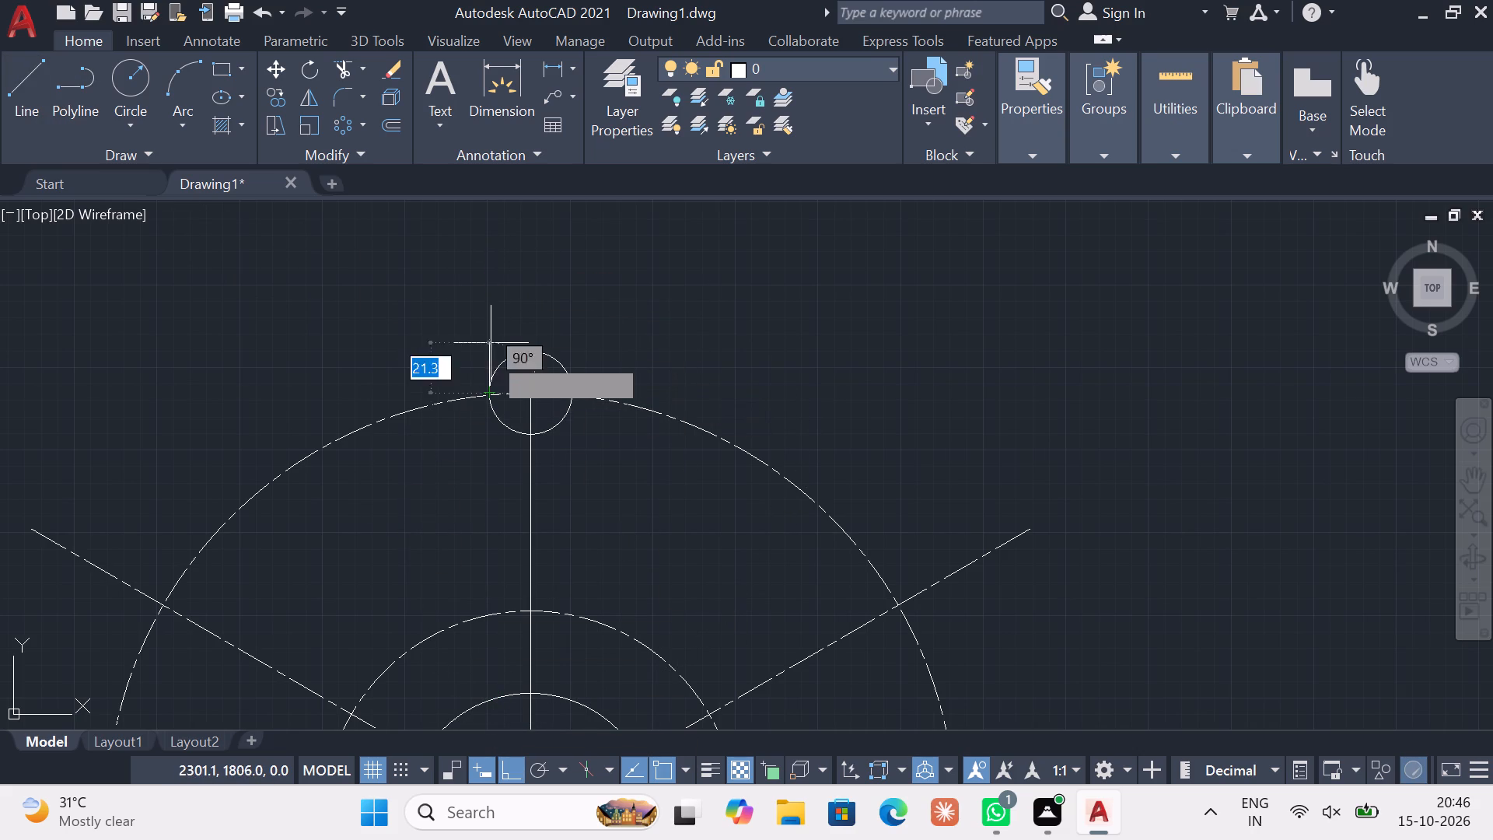
type("76")
key("Return")
key("Escape")
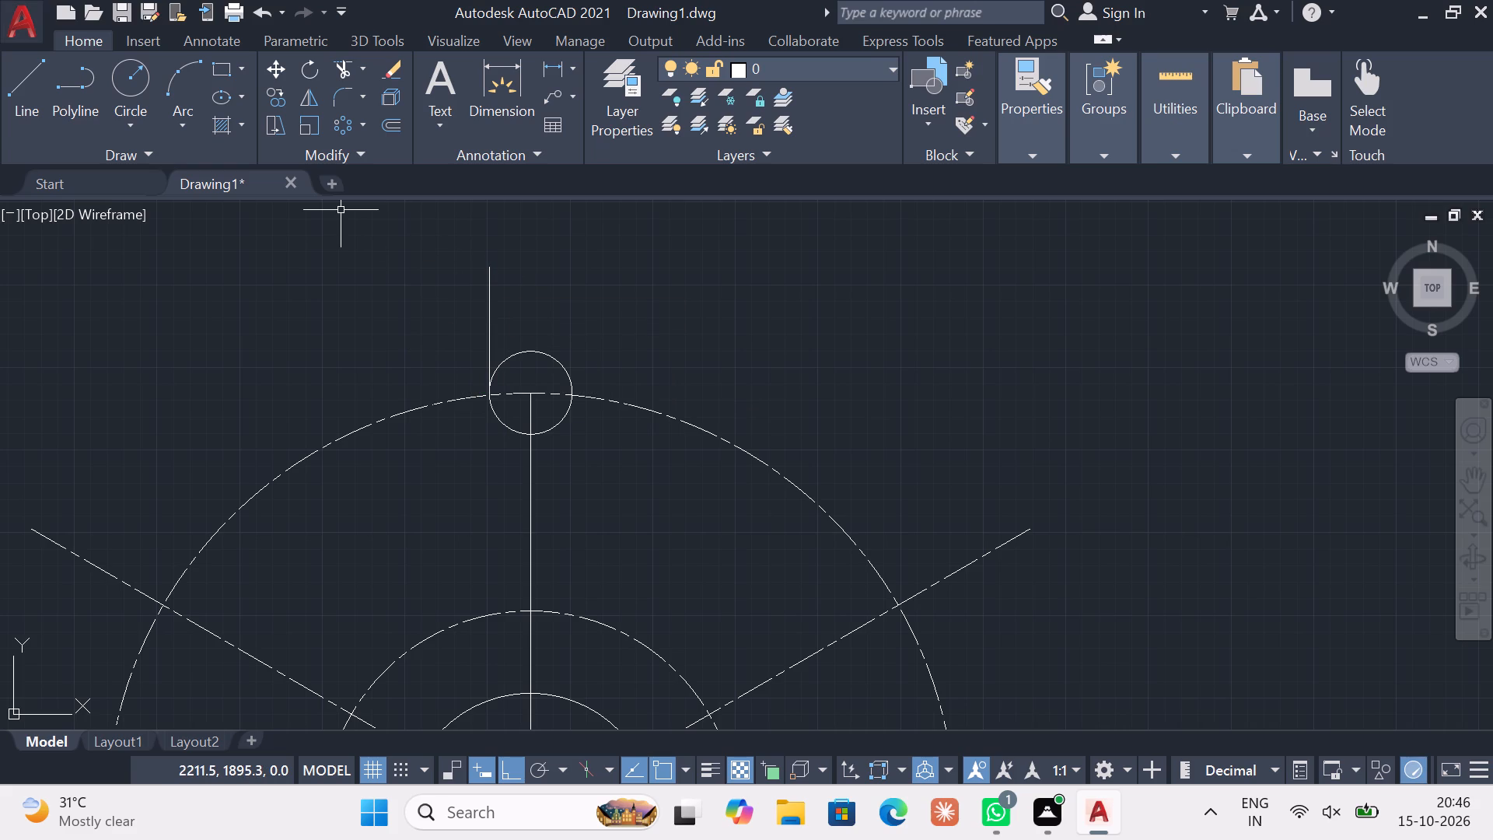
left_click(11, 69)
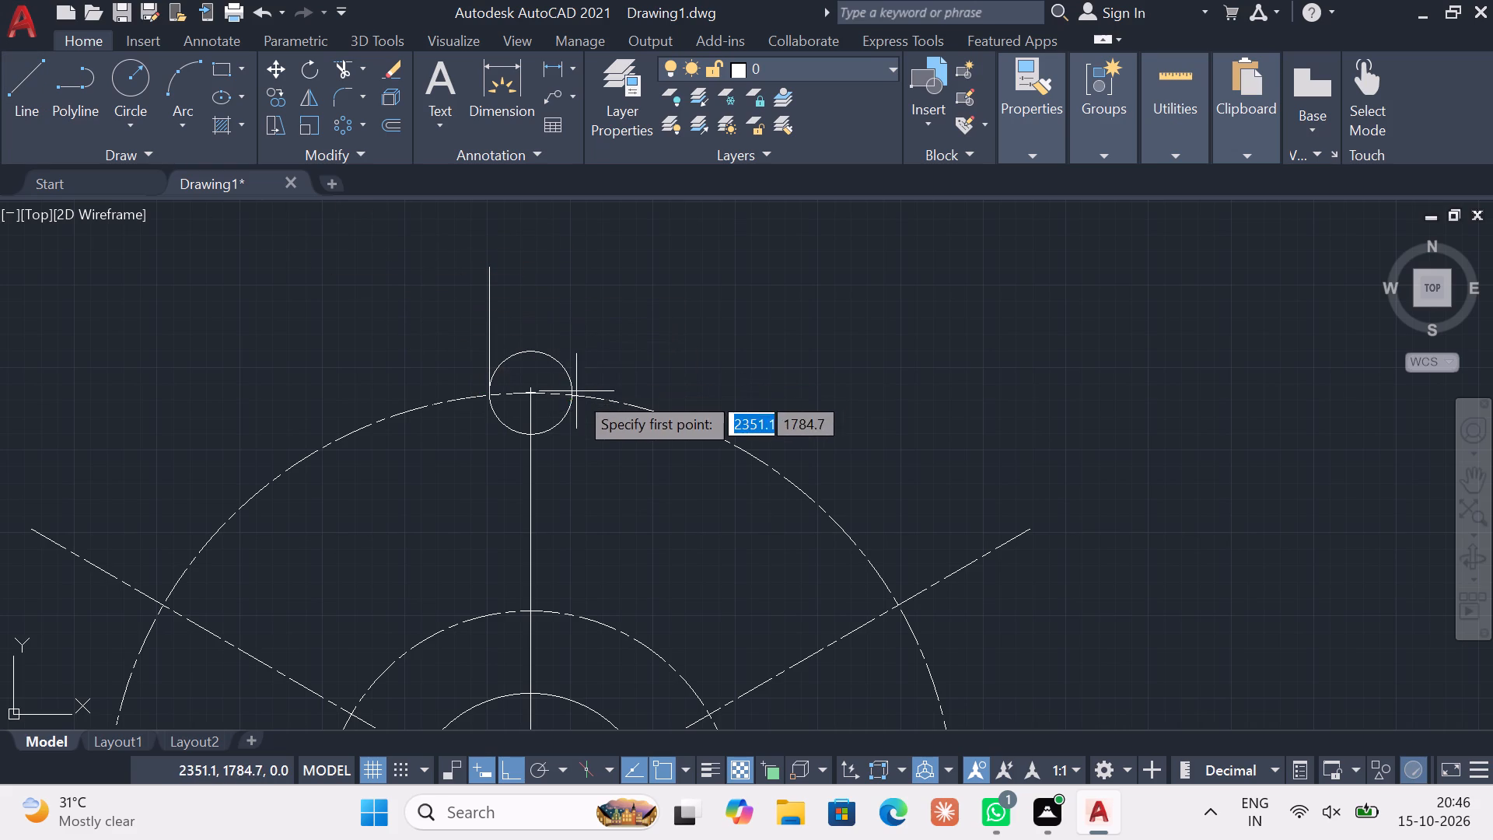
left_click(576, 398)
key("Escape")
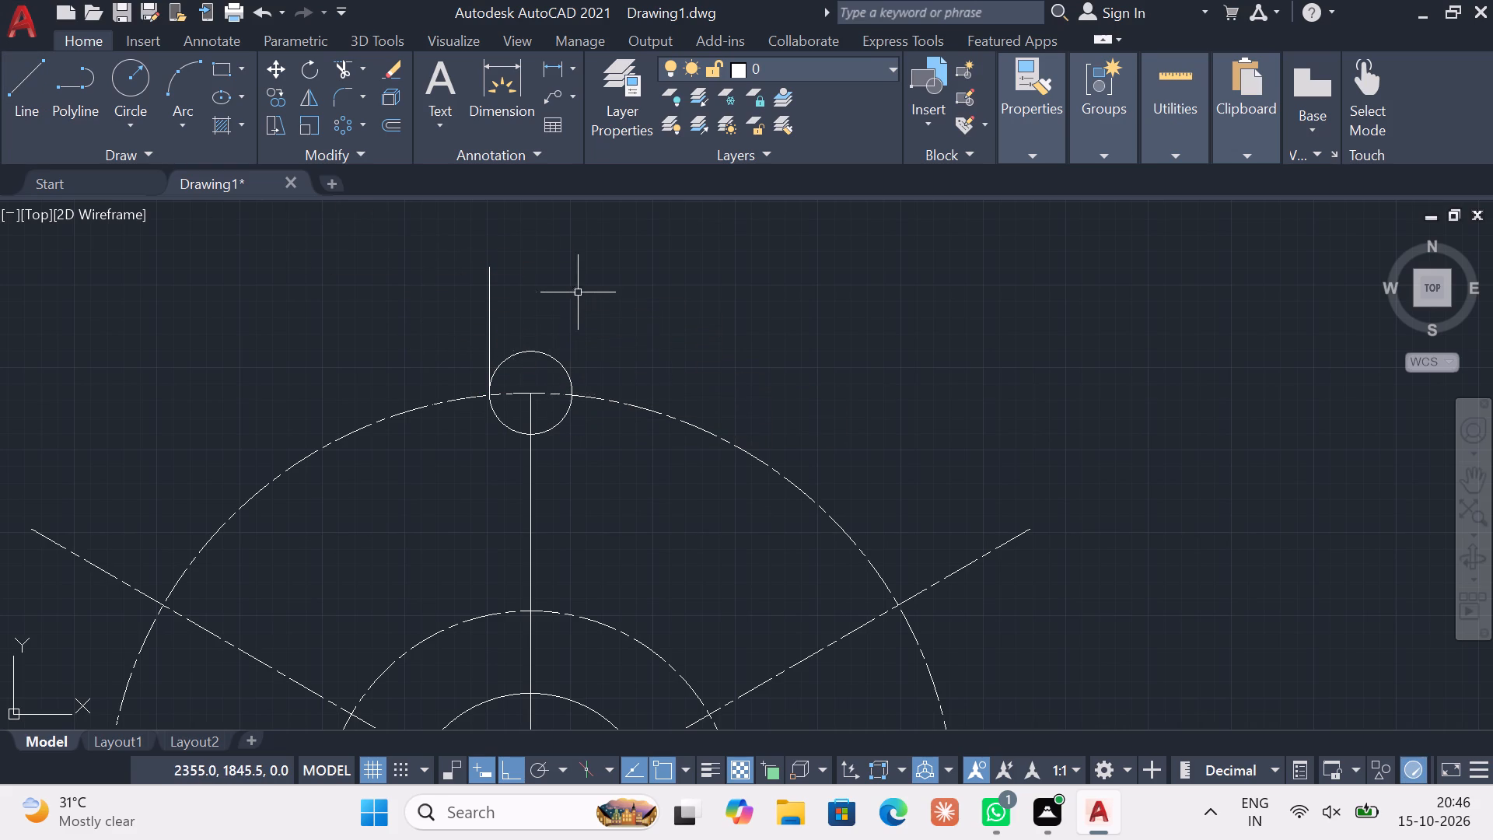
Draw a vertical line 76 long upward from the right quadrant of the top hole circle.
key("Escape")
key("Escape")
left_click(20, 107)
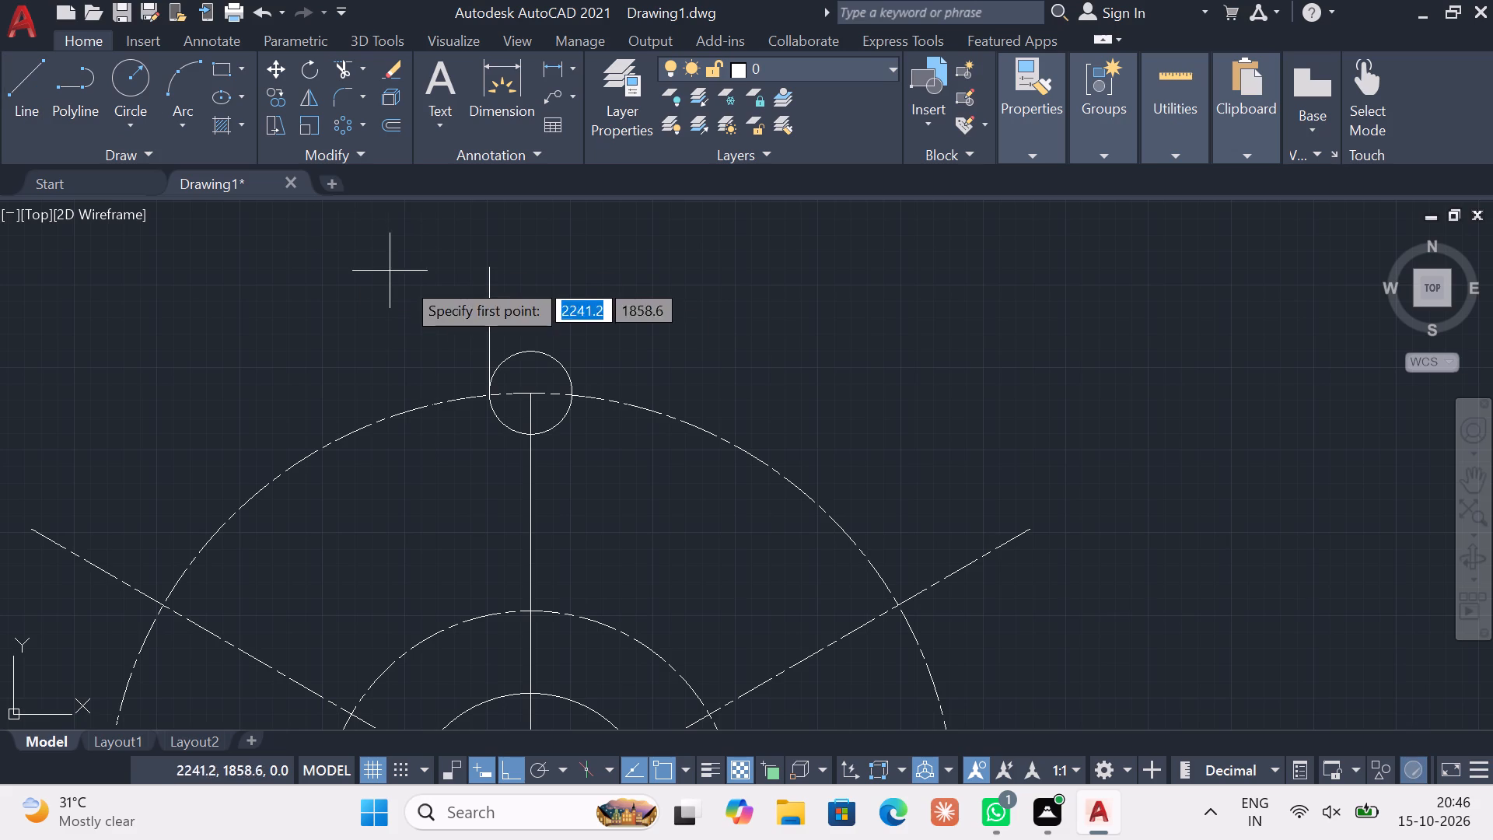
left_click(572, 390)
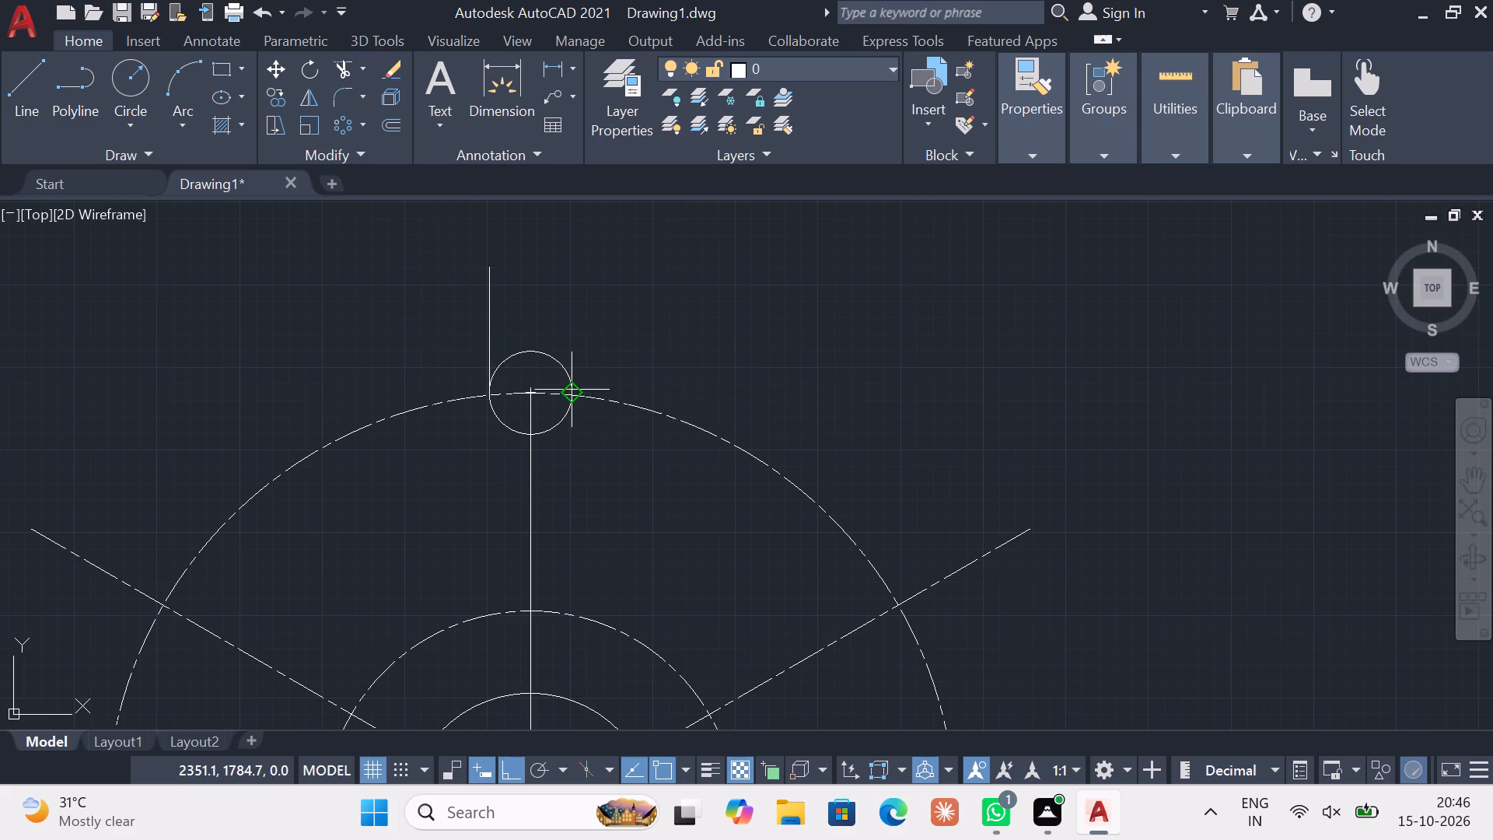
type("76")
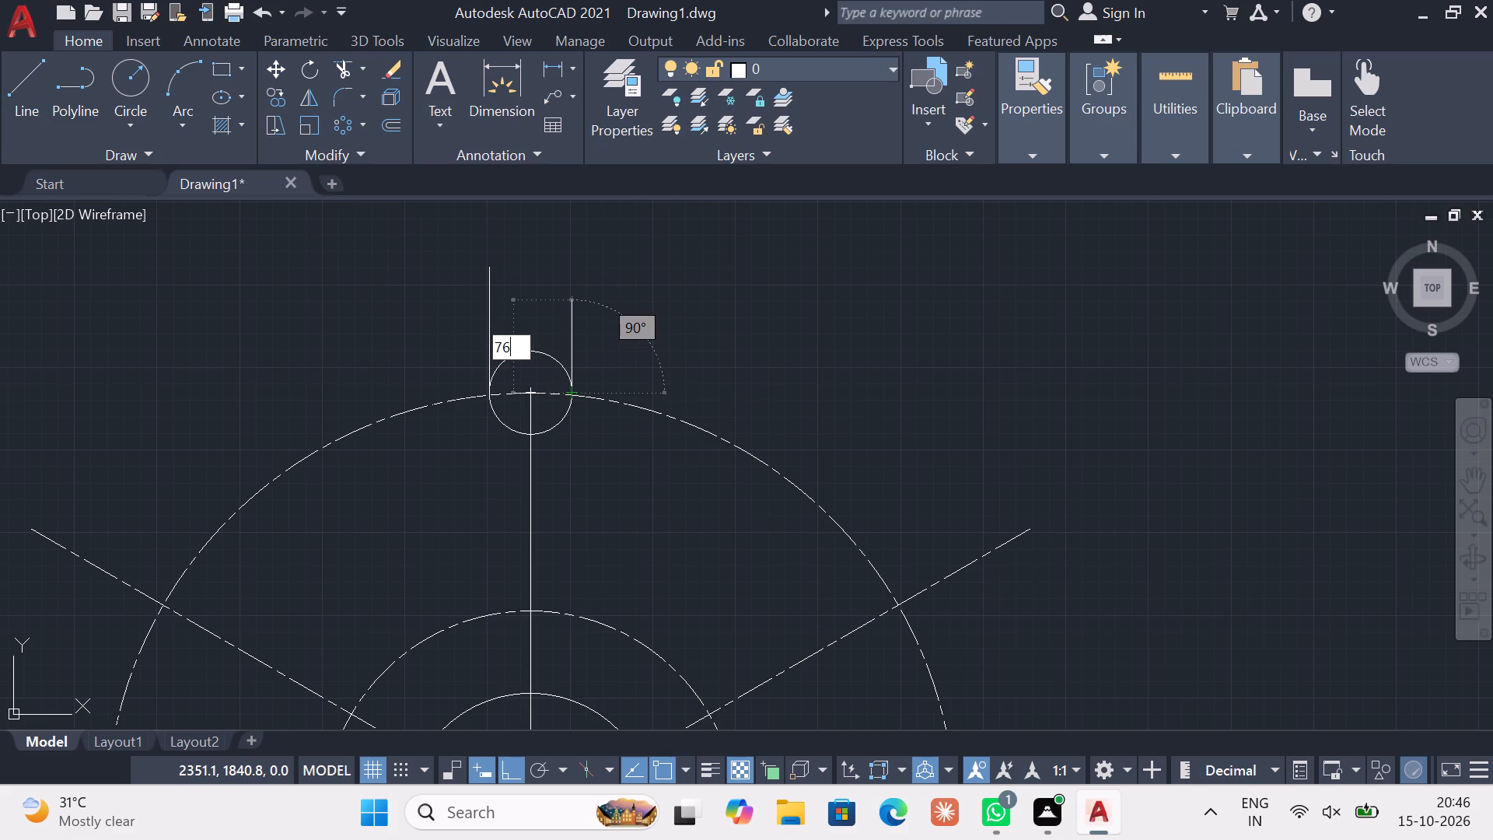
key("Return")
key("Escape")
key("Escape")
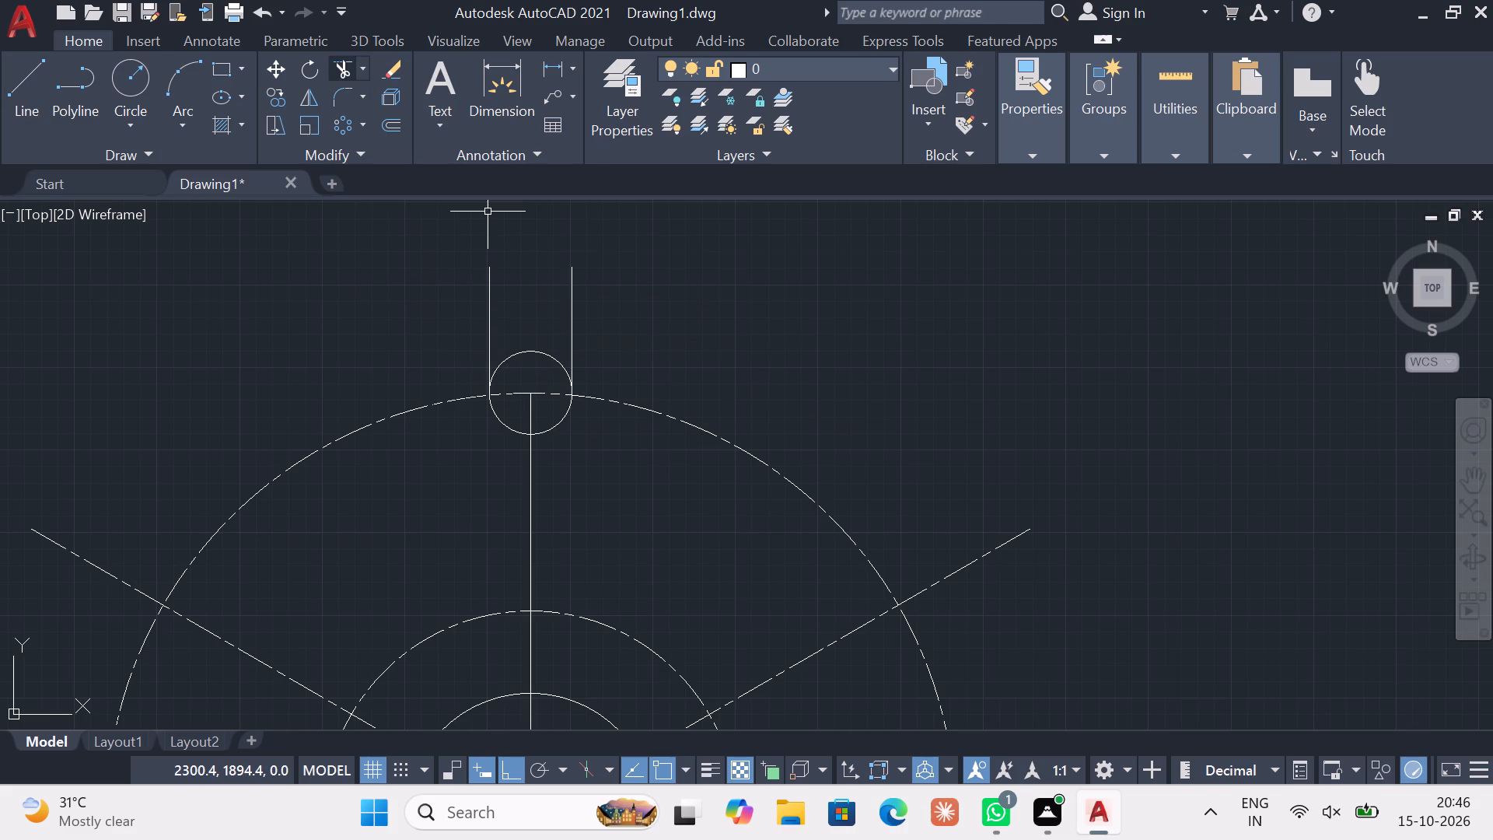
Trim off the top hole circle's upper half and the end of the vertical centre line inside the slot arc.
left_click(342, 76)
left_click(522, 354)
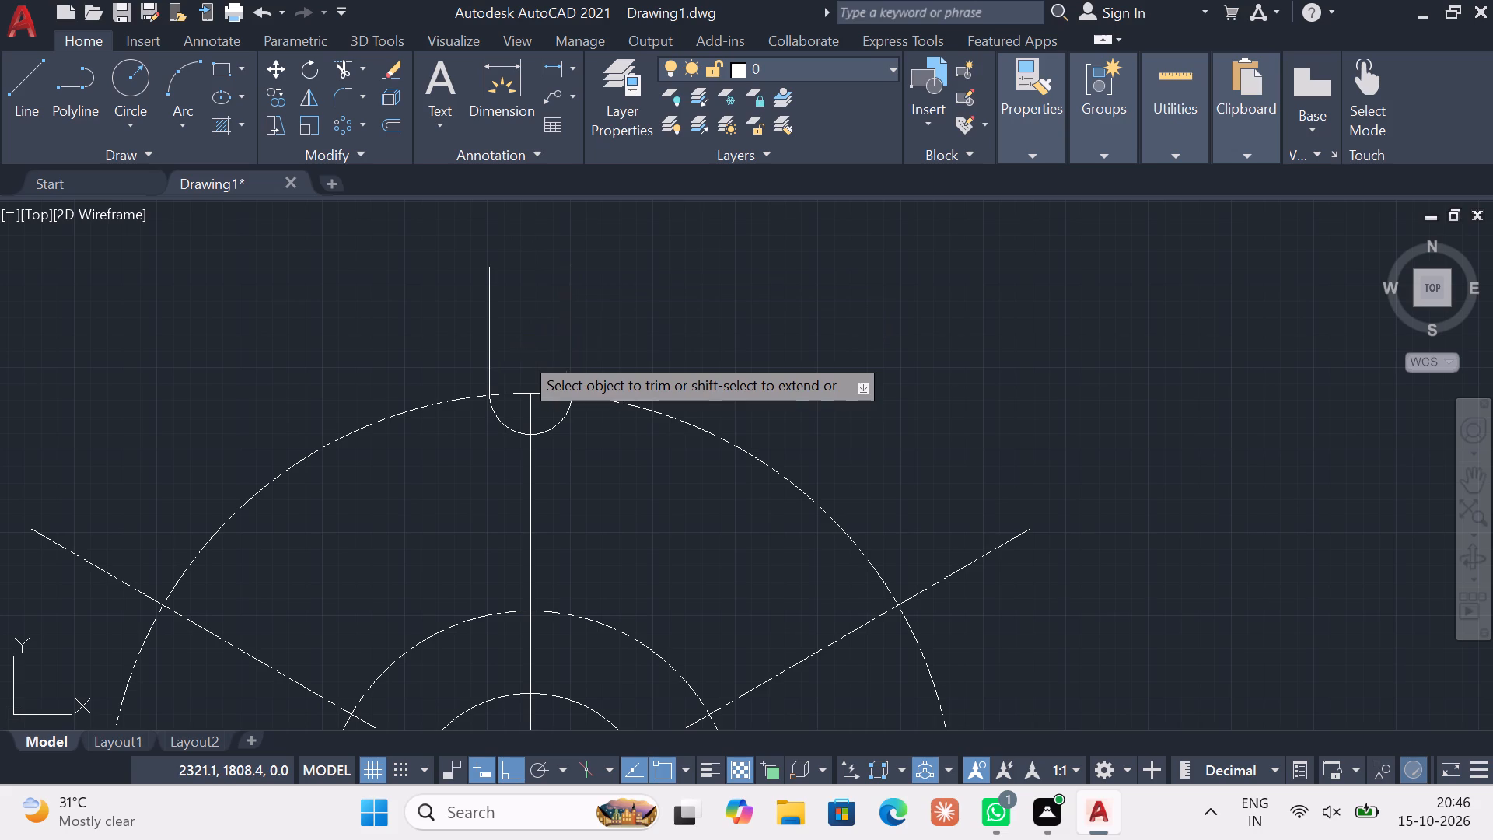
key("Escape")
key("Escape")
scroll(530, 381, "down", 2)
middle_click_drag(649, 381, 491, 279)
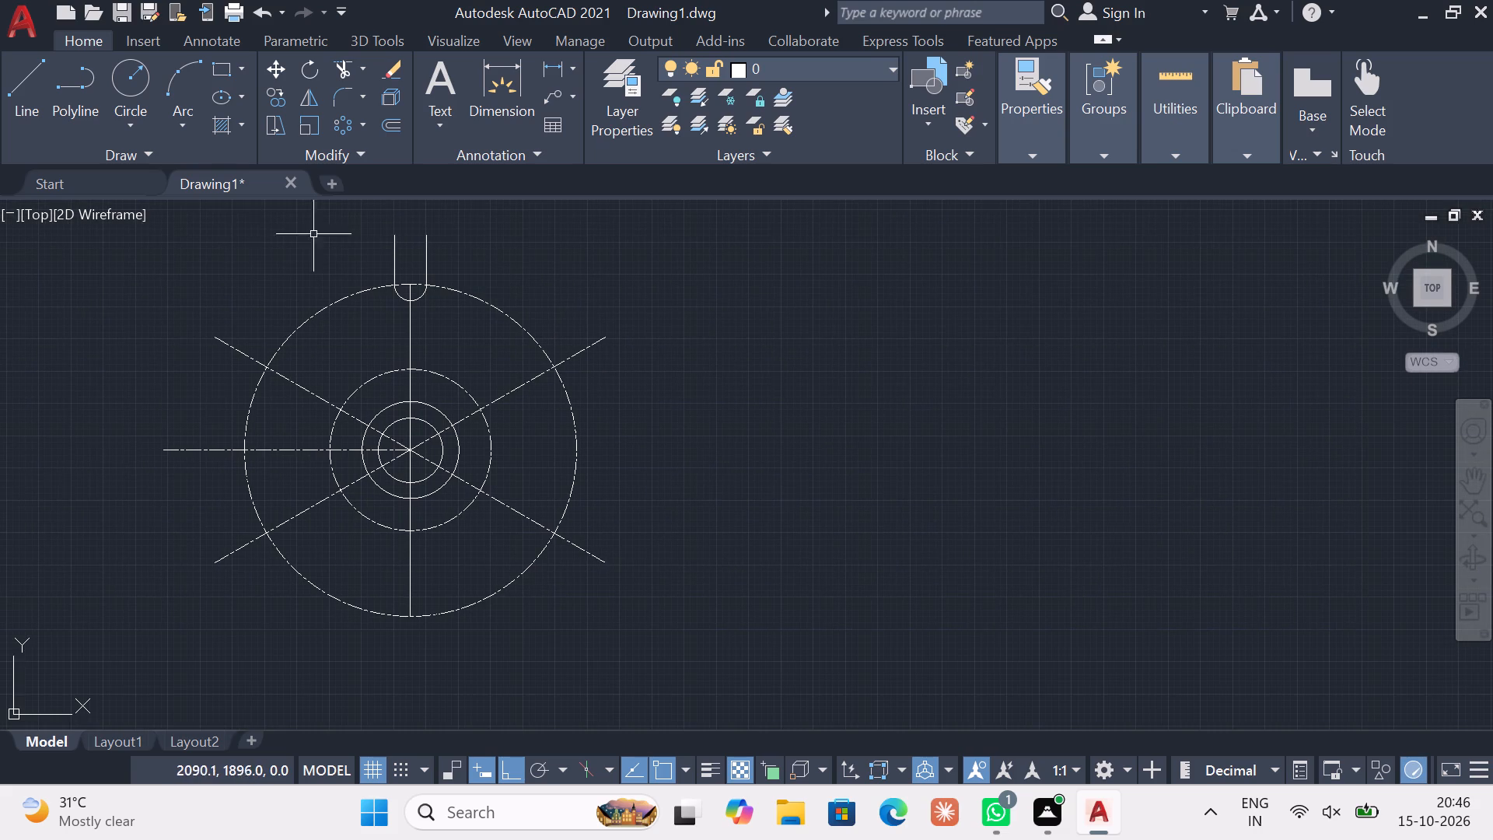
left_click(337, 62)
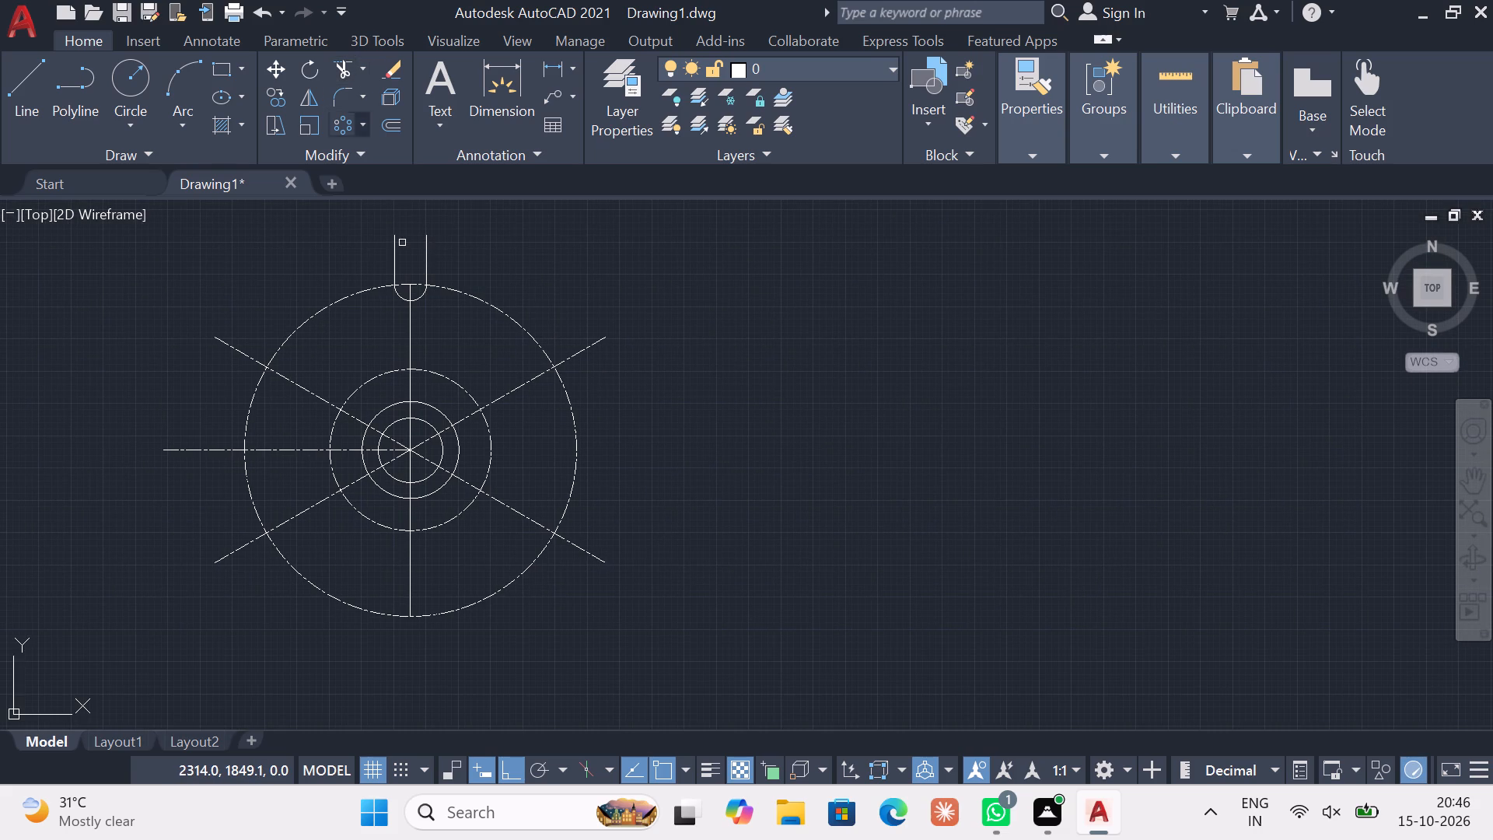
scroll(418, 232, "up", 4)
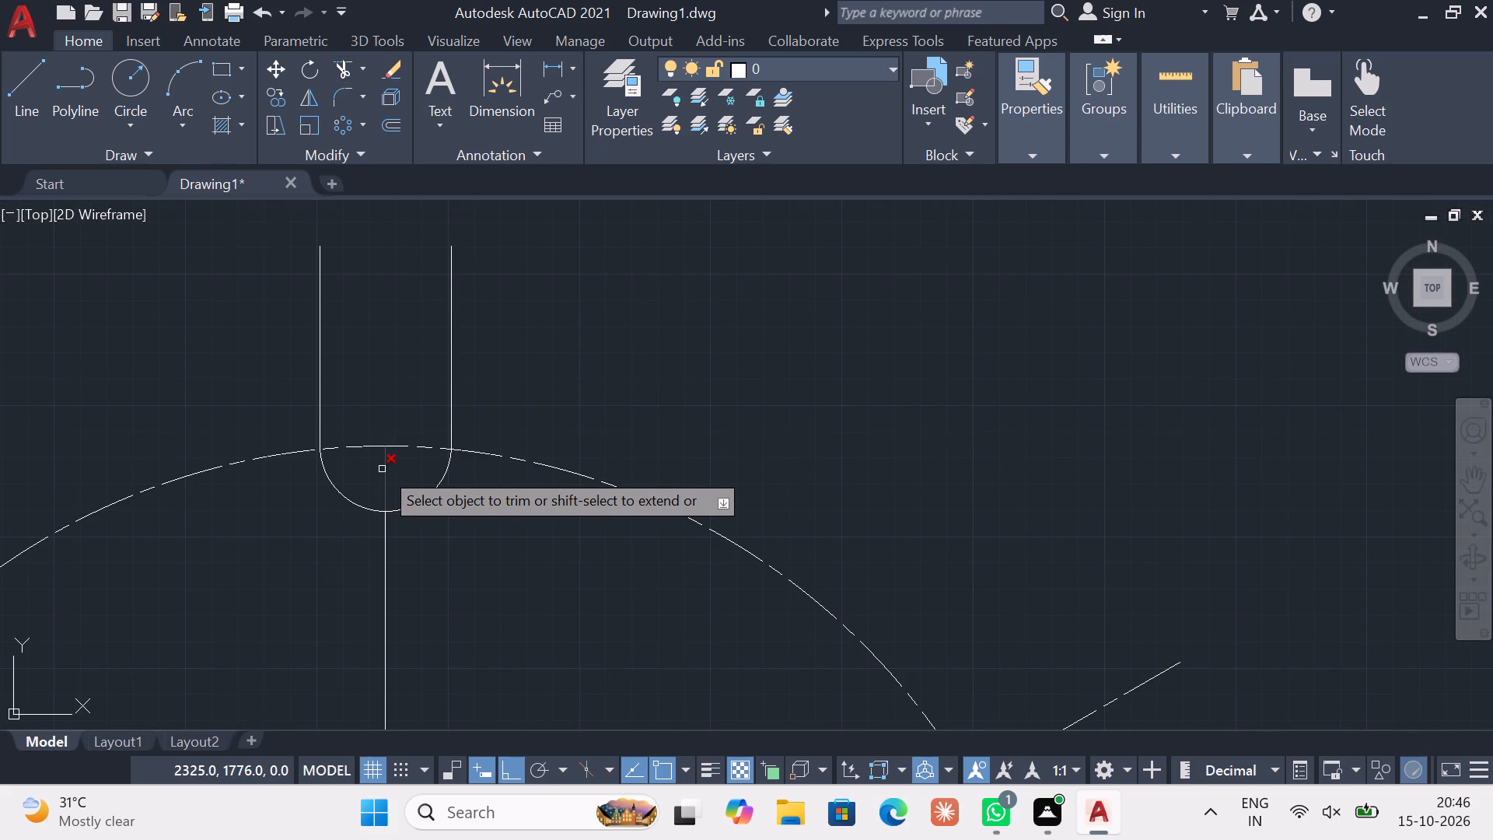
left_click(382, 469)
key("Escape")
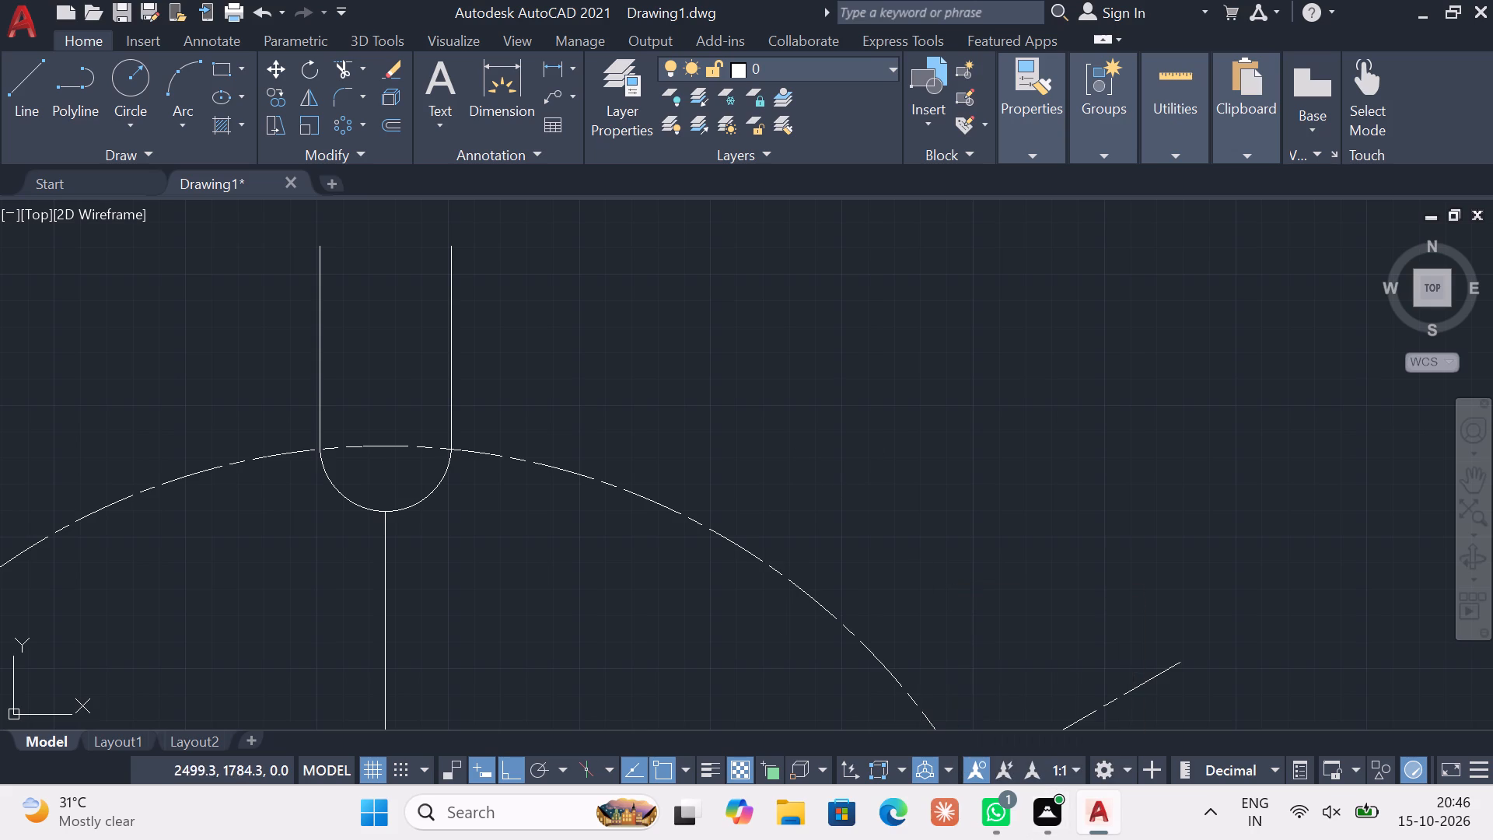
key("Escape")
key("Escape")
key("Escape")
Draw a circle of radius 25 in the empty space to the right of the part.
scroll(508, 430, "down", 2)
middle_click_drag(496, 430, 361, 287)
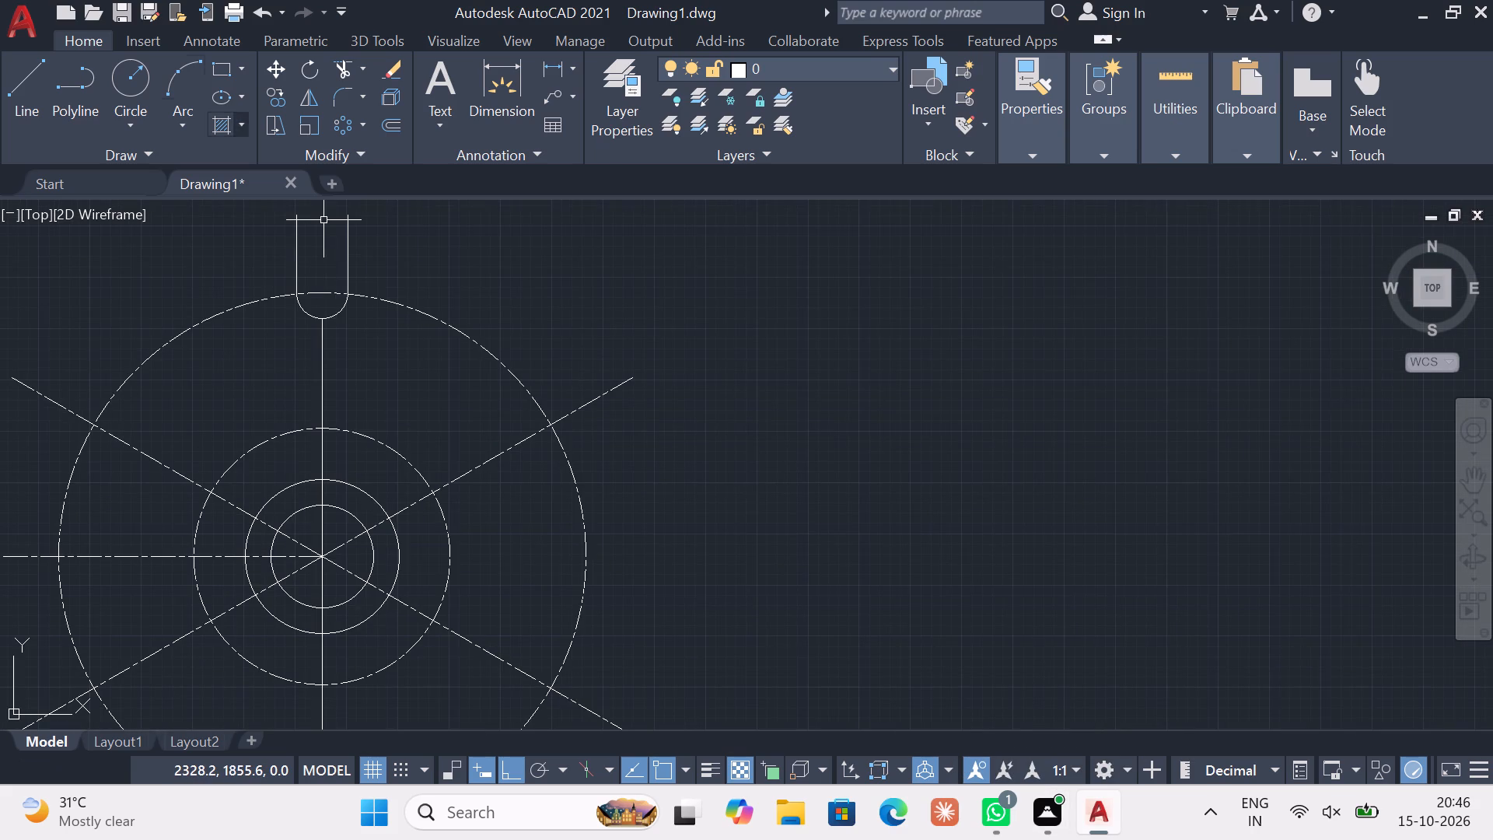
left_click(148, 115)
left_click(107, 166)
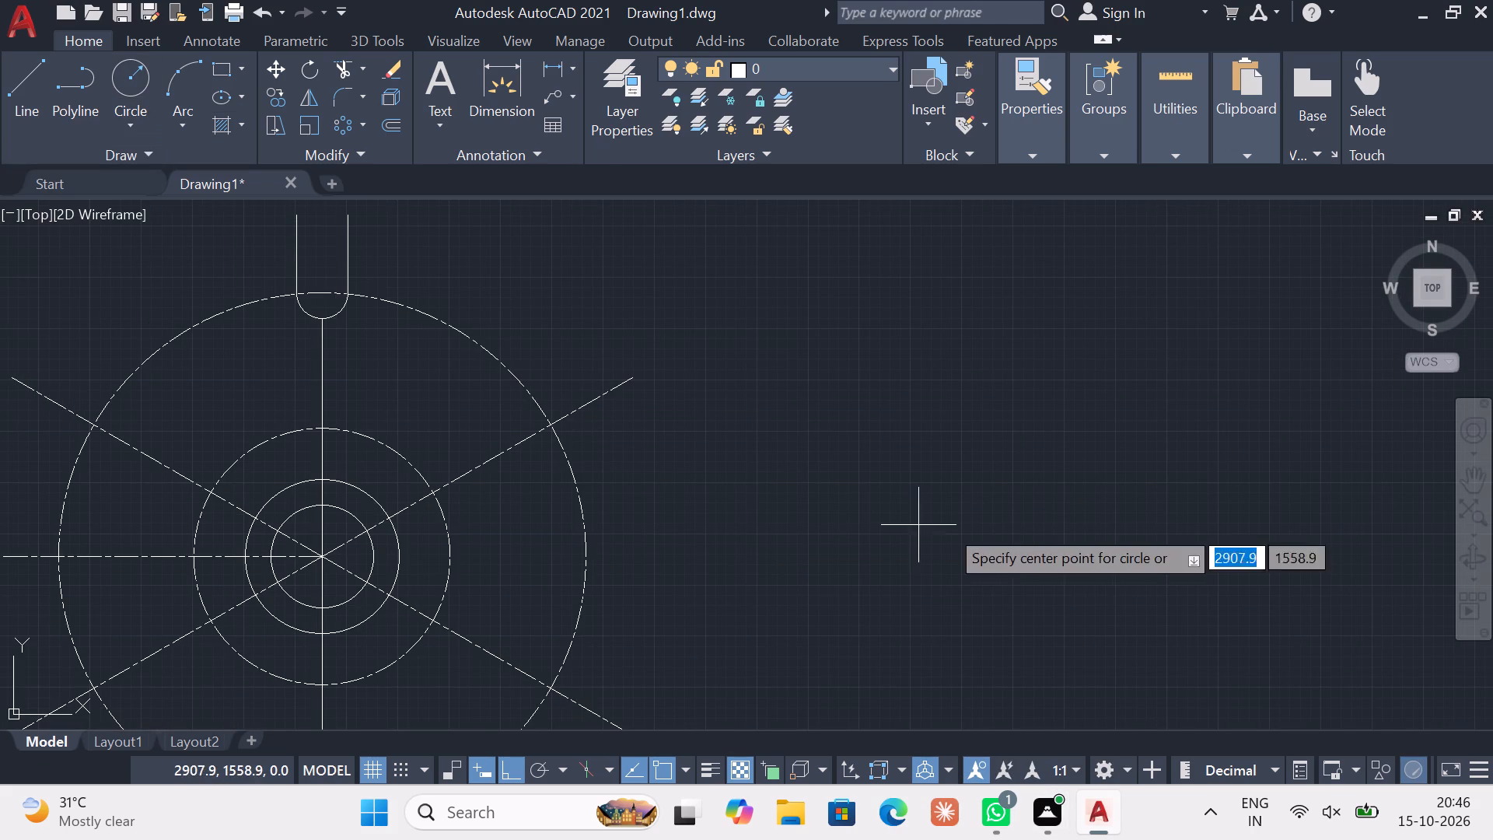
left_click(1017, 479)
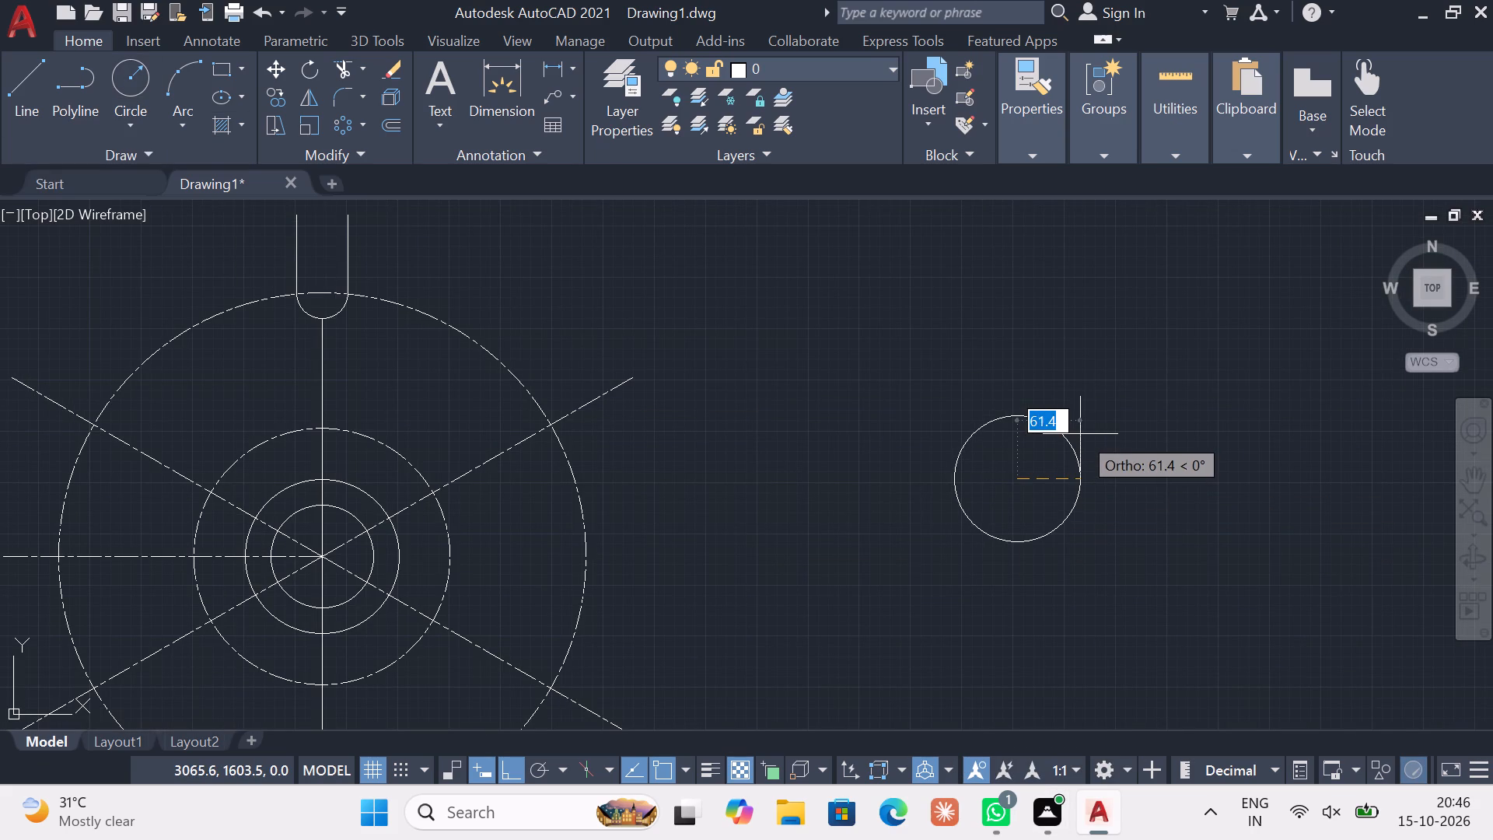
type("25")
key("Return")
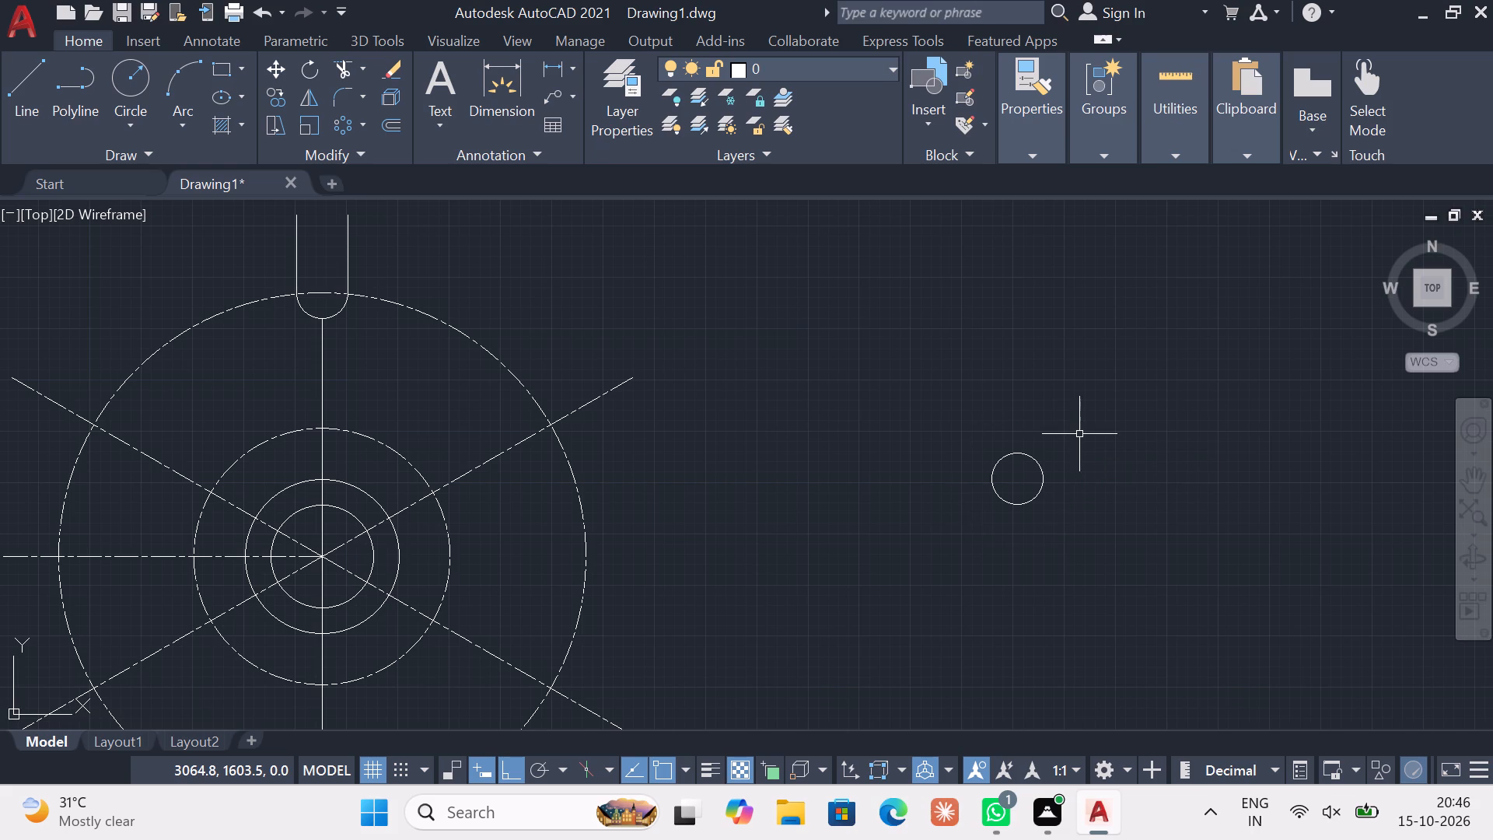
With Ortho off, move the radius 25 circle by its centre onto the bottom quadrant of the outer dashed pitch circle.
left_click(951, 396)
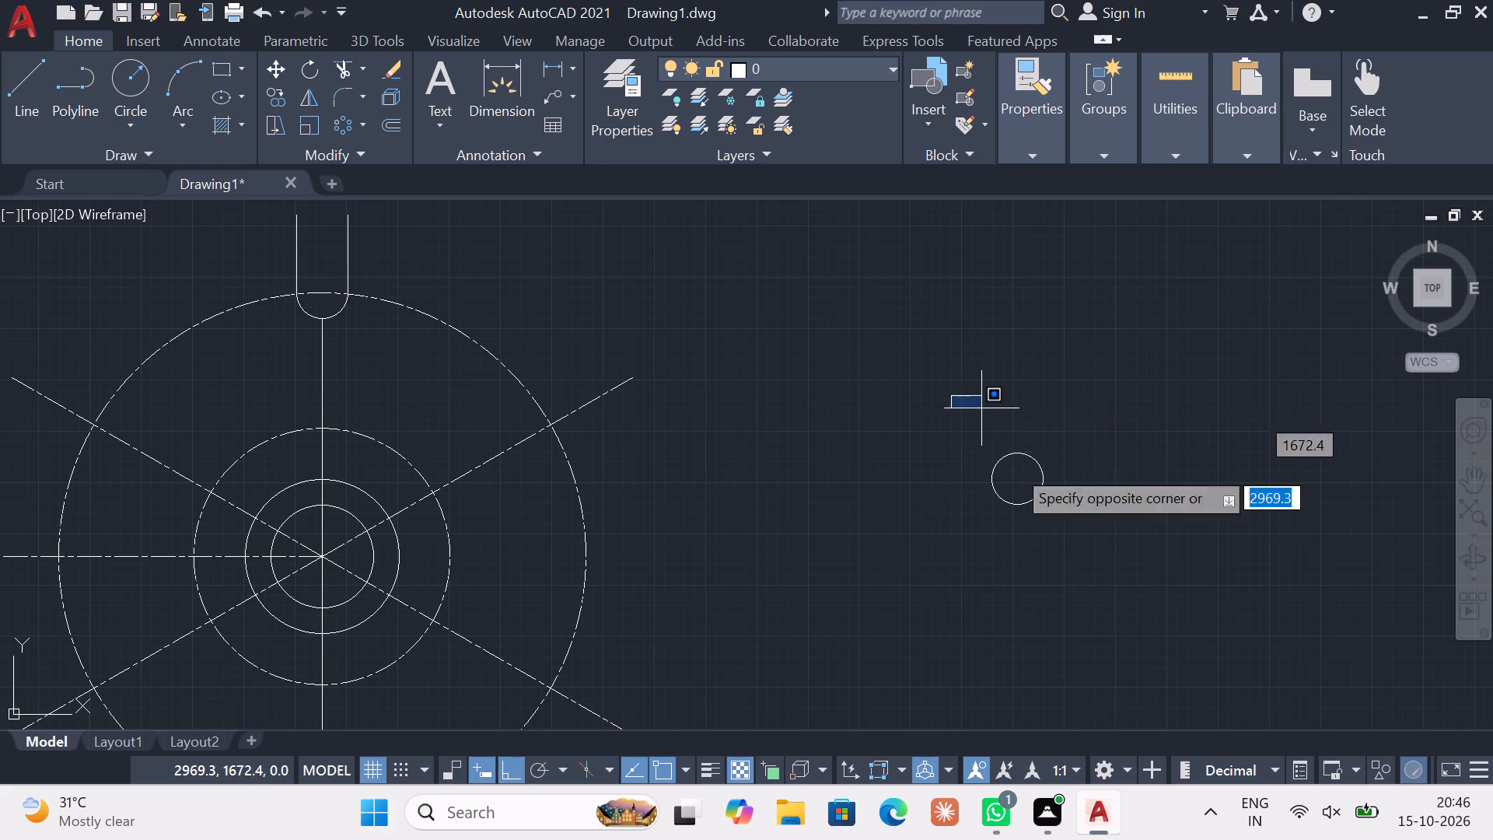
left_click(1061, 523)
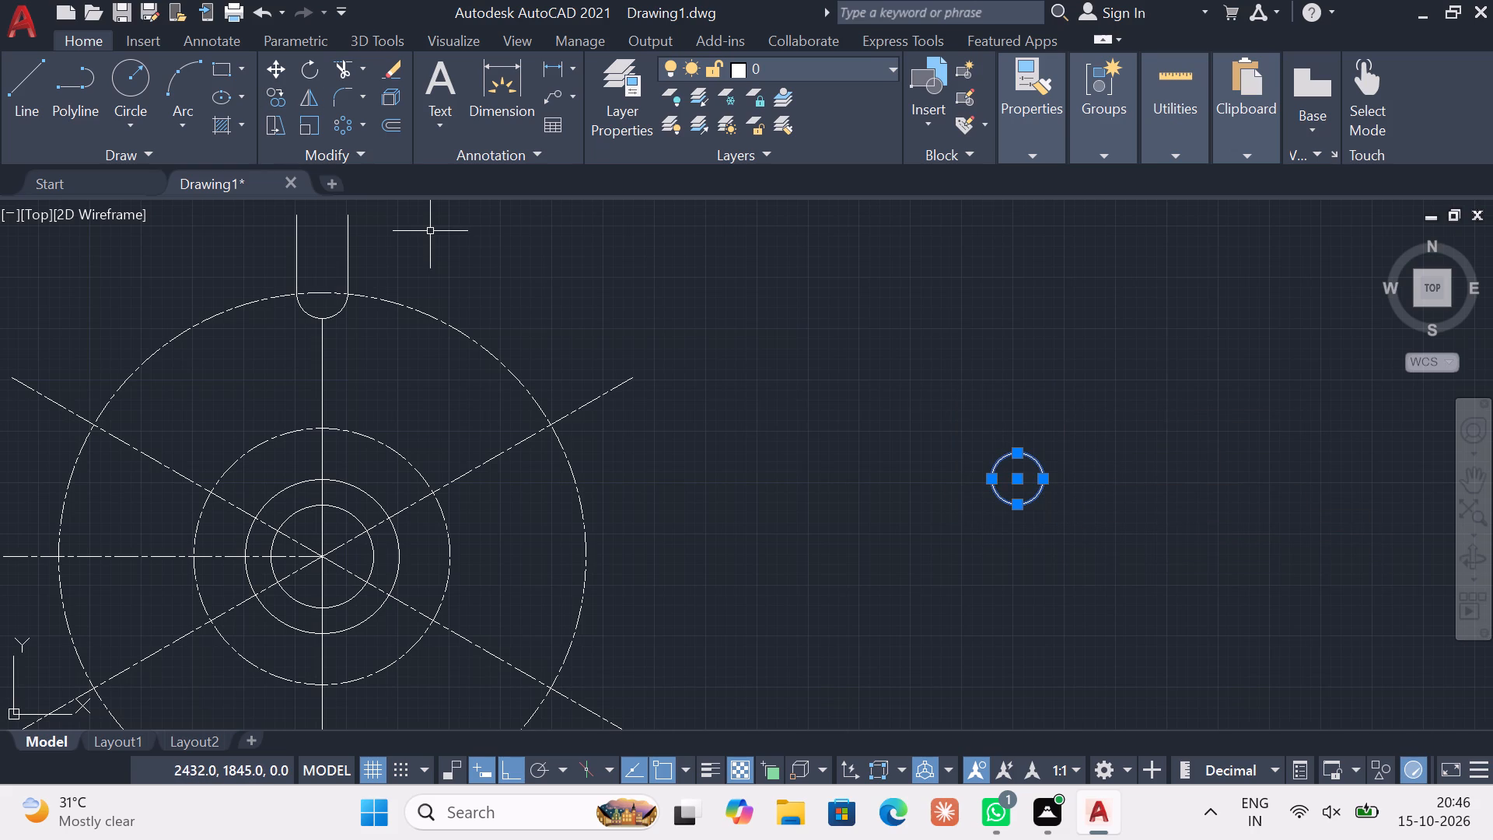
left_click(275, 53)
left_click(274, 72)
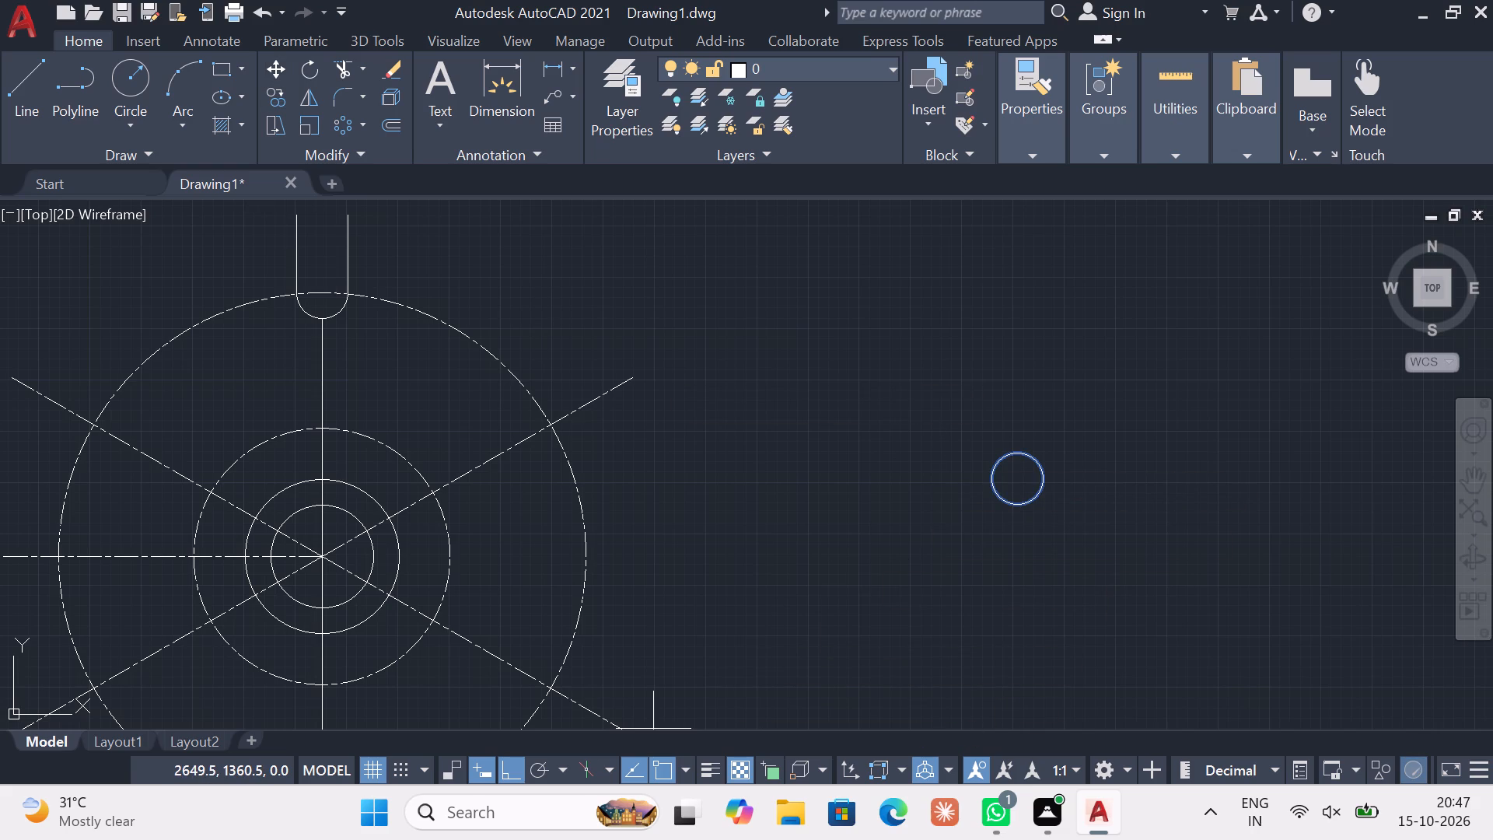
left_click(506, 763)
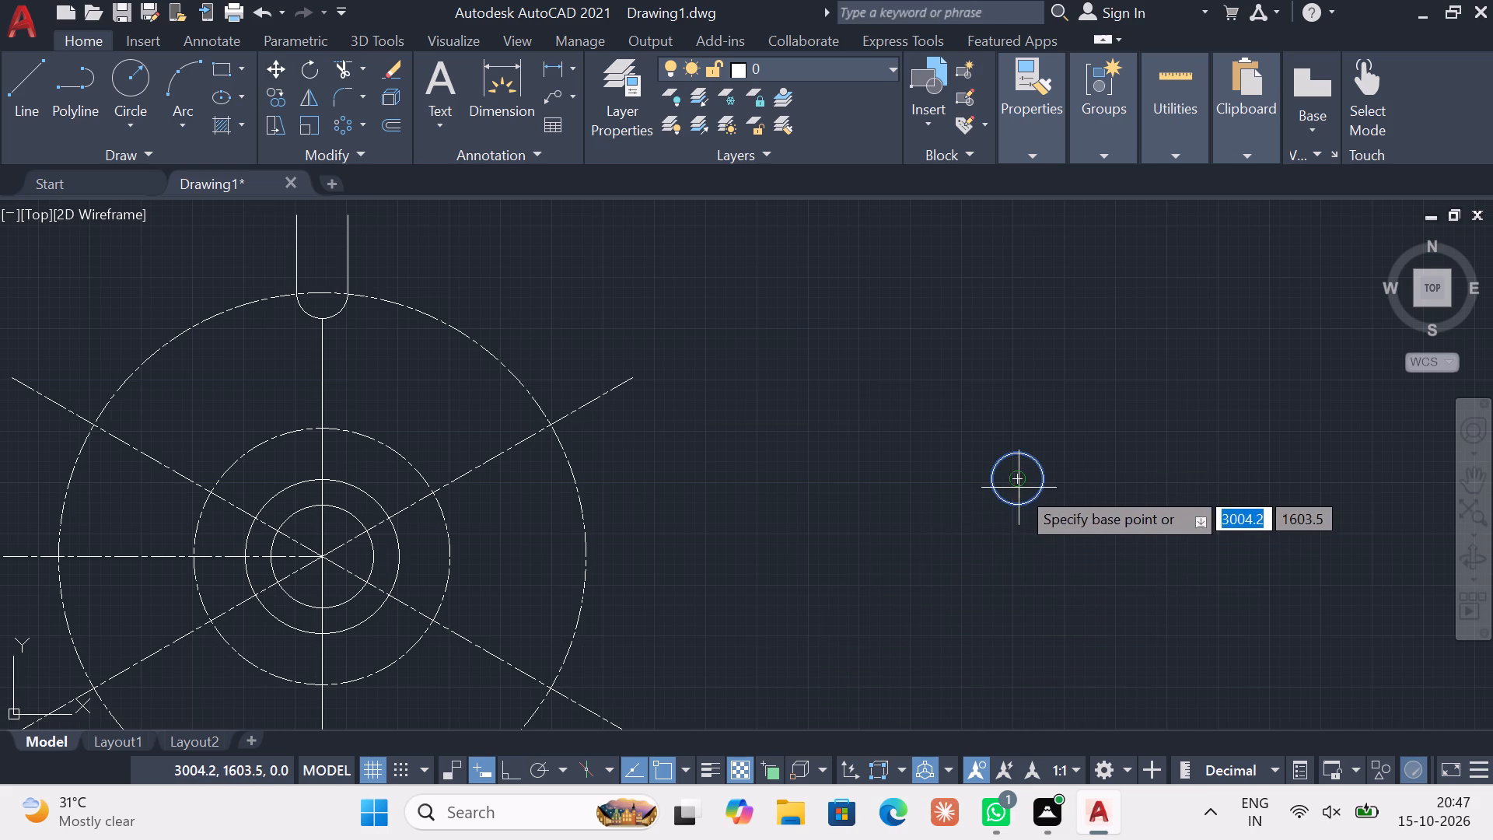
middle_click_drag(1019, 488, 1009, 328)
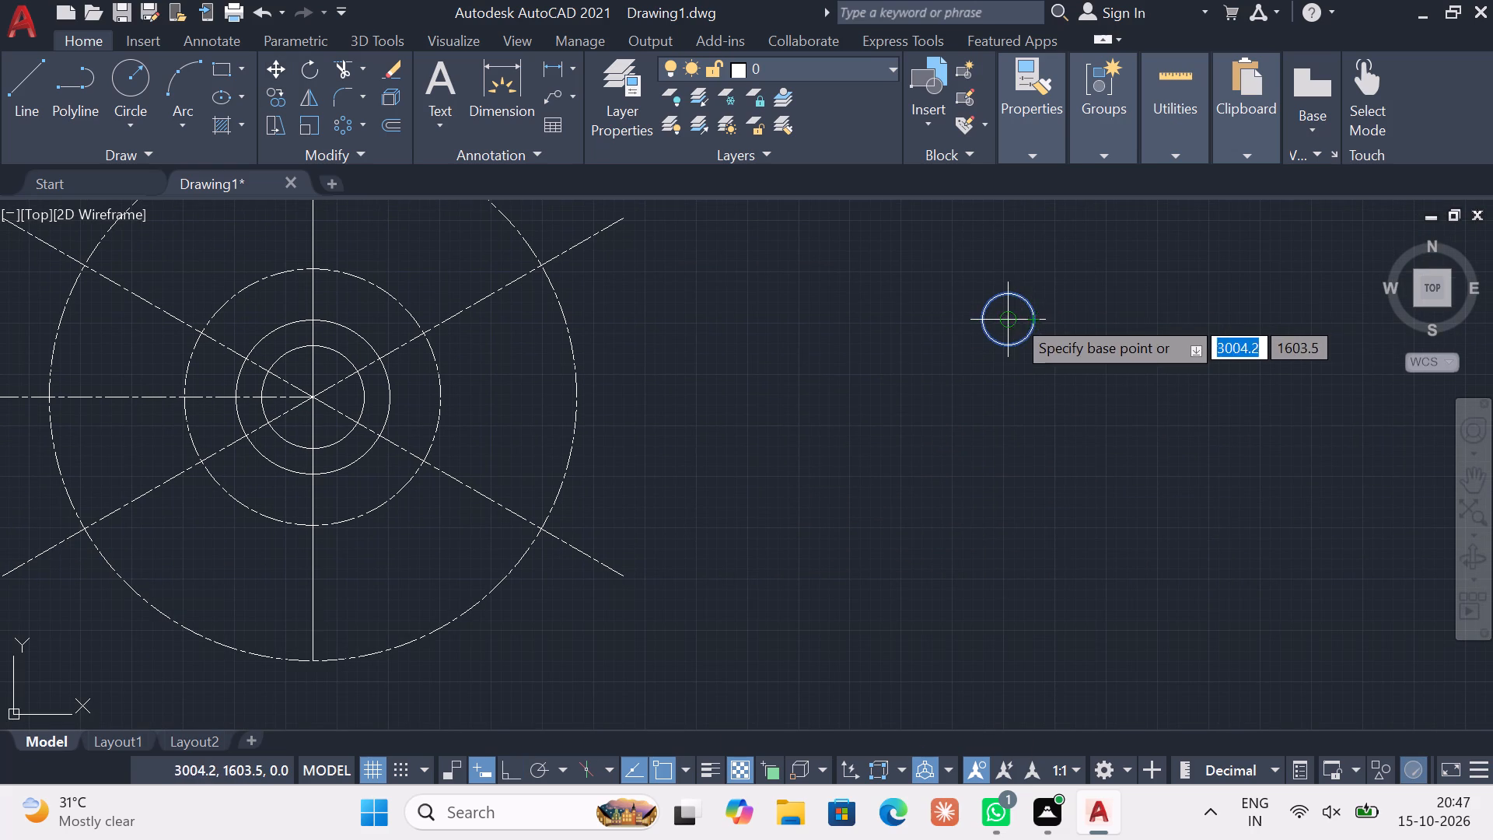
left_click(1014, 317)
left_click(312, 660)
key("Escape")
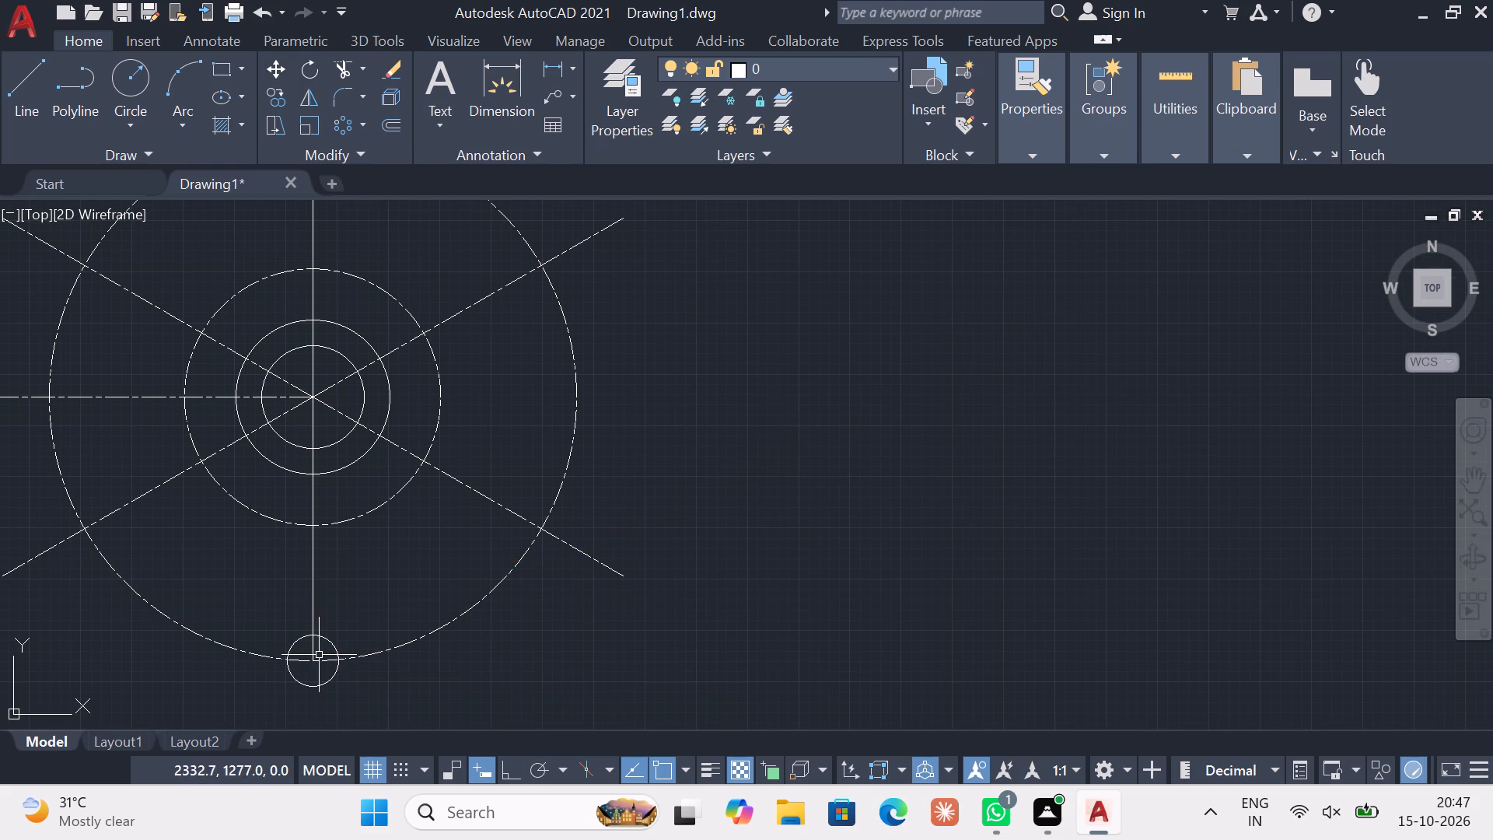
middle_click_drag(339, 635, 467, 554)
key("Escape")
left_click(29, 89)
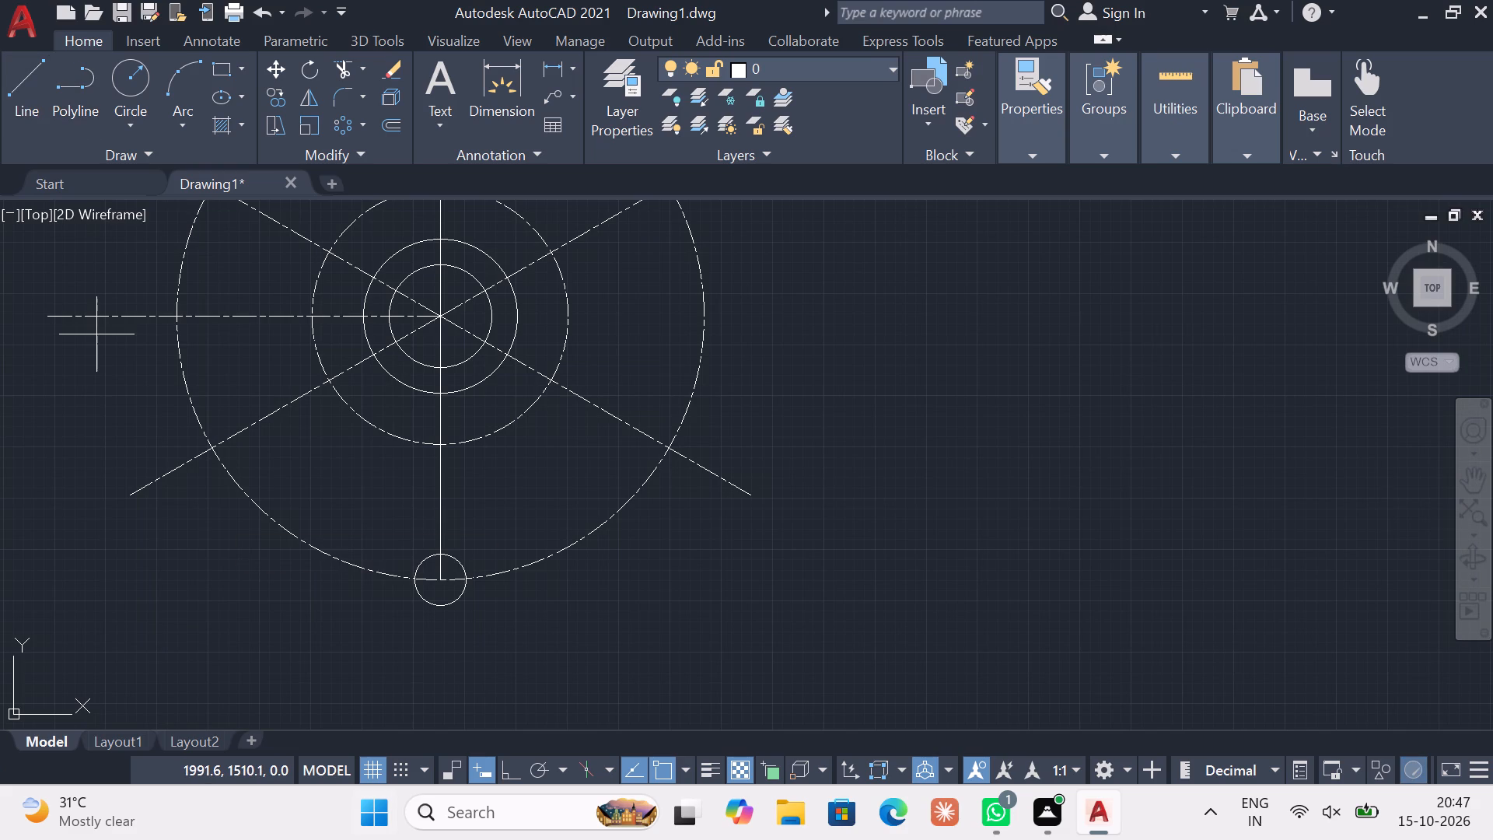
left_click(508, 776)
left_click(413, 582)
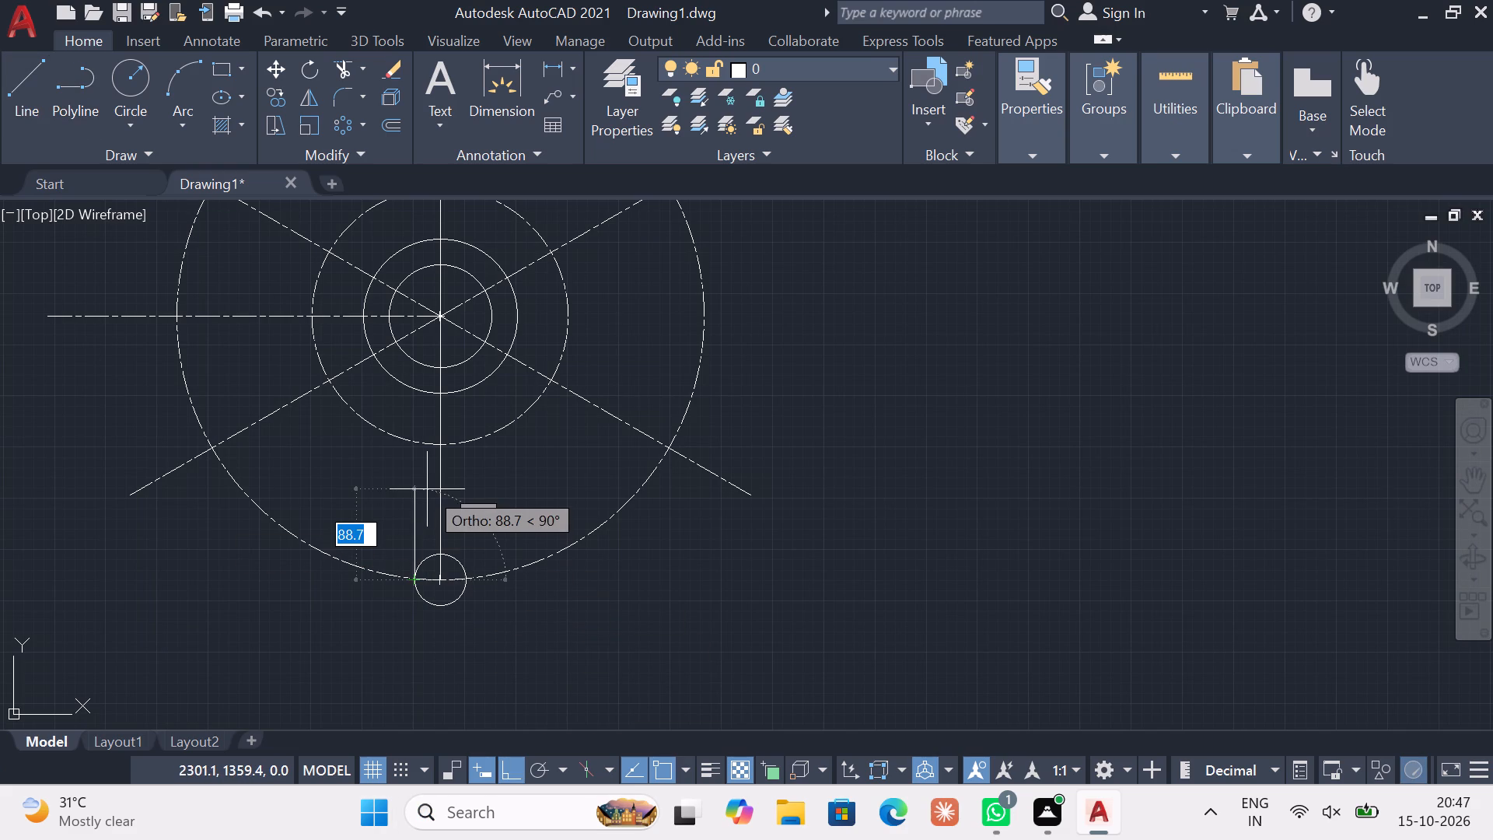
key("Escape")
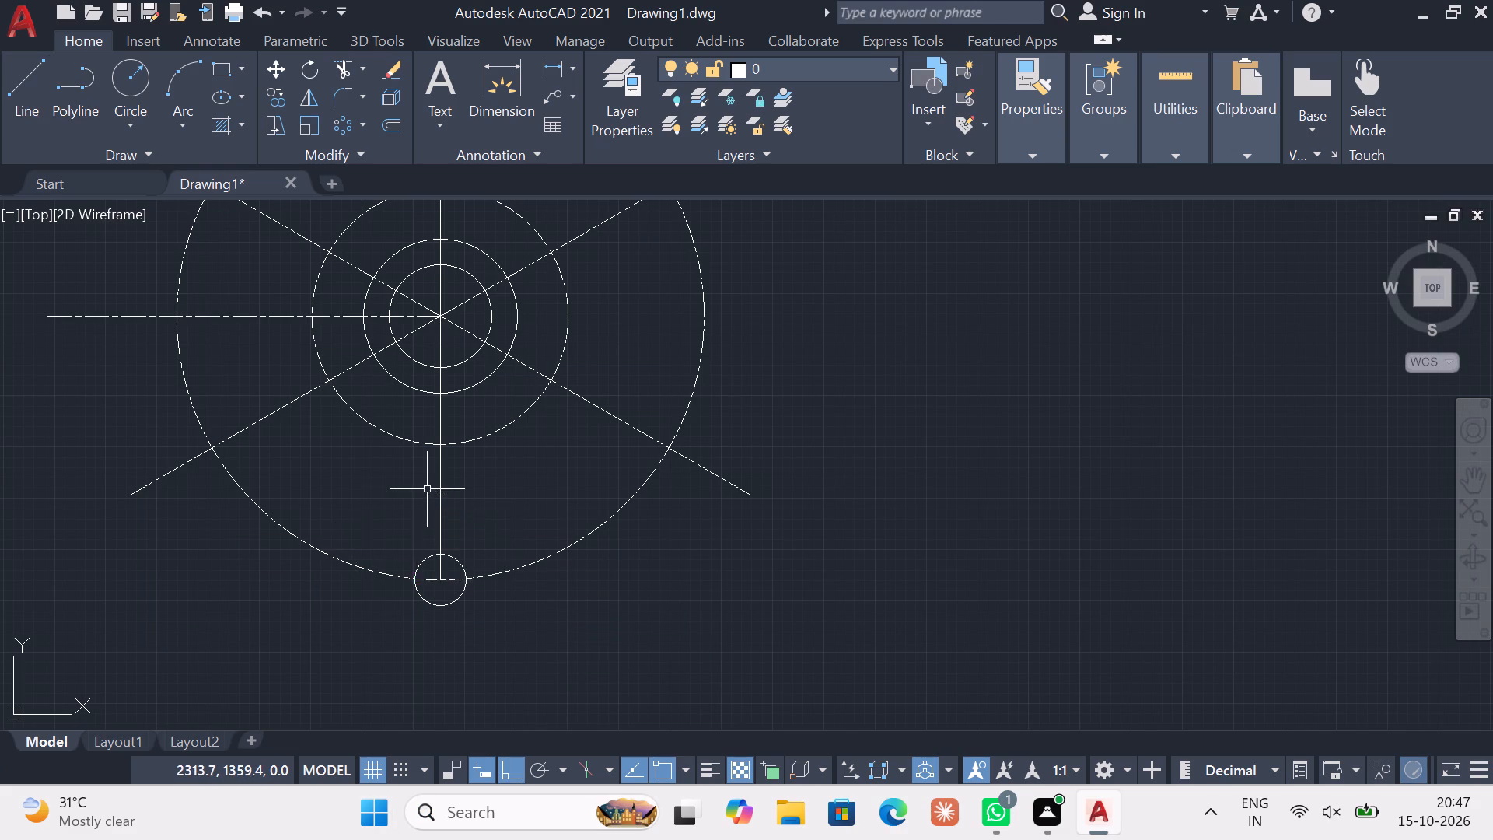
Delete the bottom hole circle, the two vertical side lines of the top slot and the slot's remaining arc.
scroll(427, 489, "down", 2)
key("Escape")
key("Escape")
key("Escape")
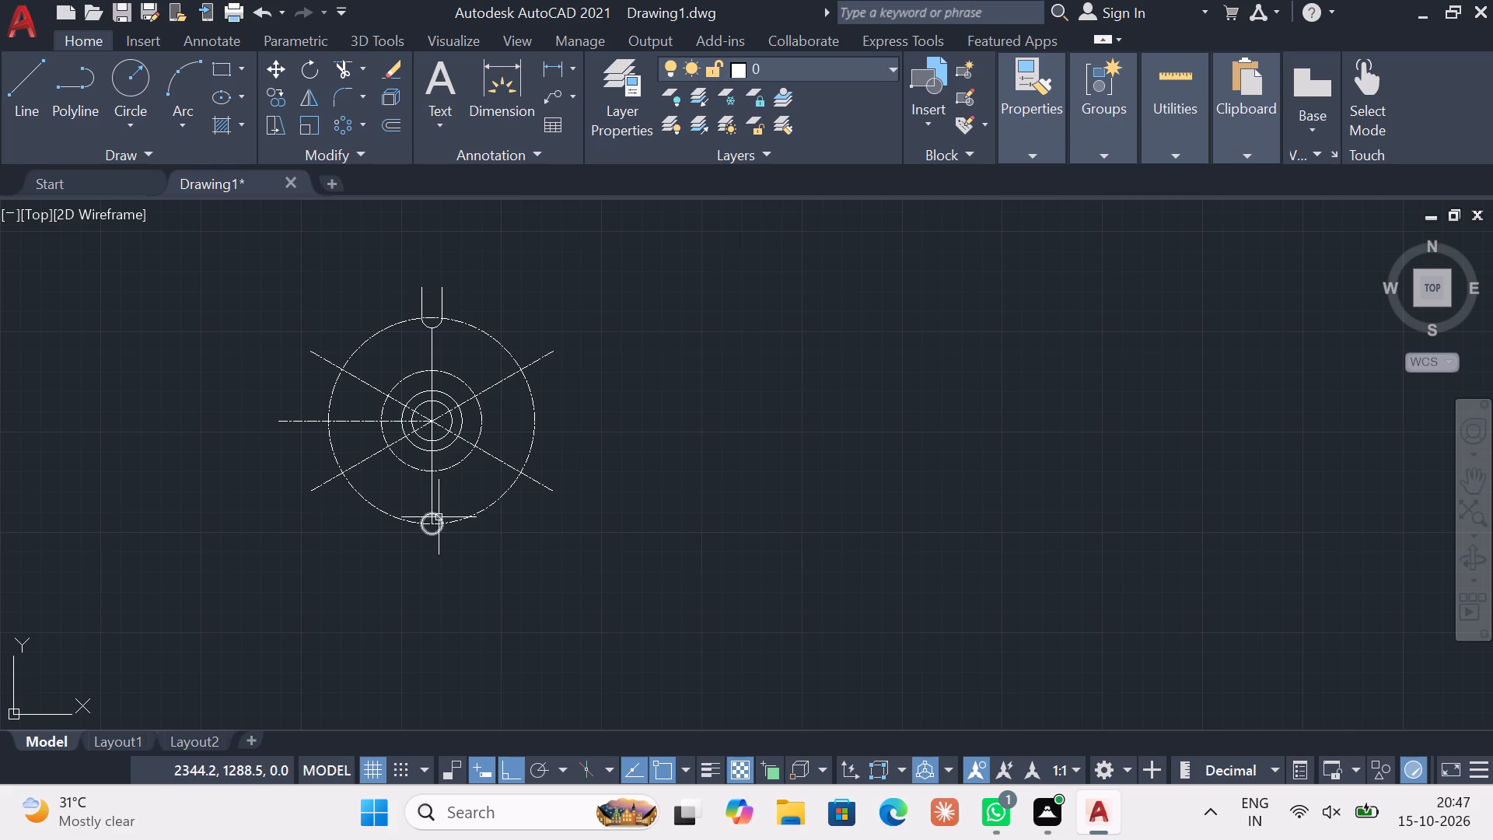
left_click(440, 519)
left_click(460, 300)
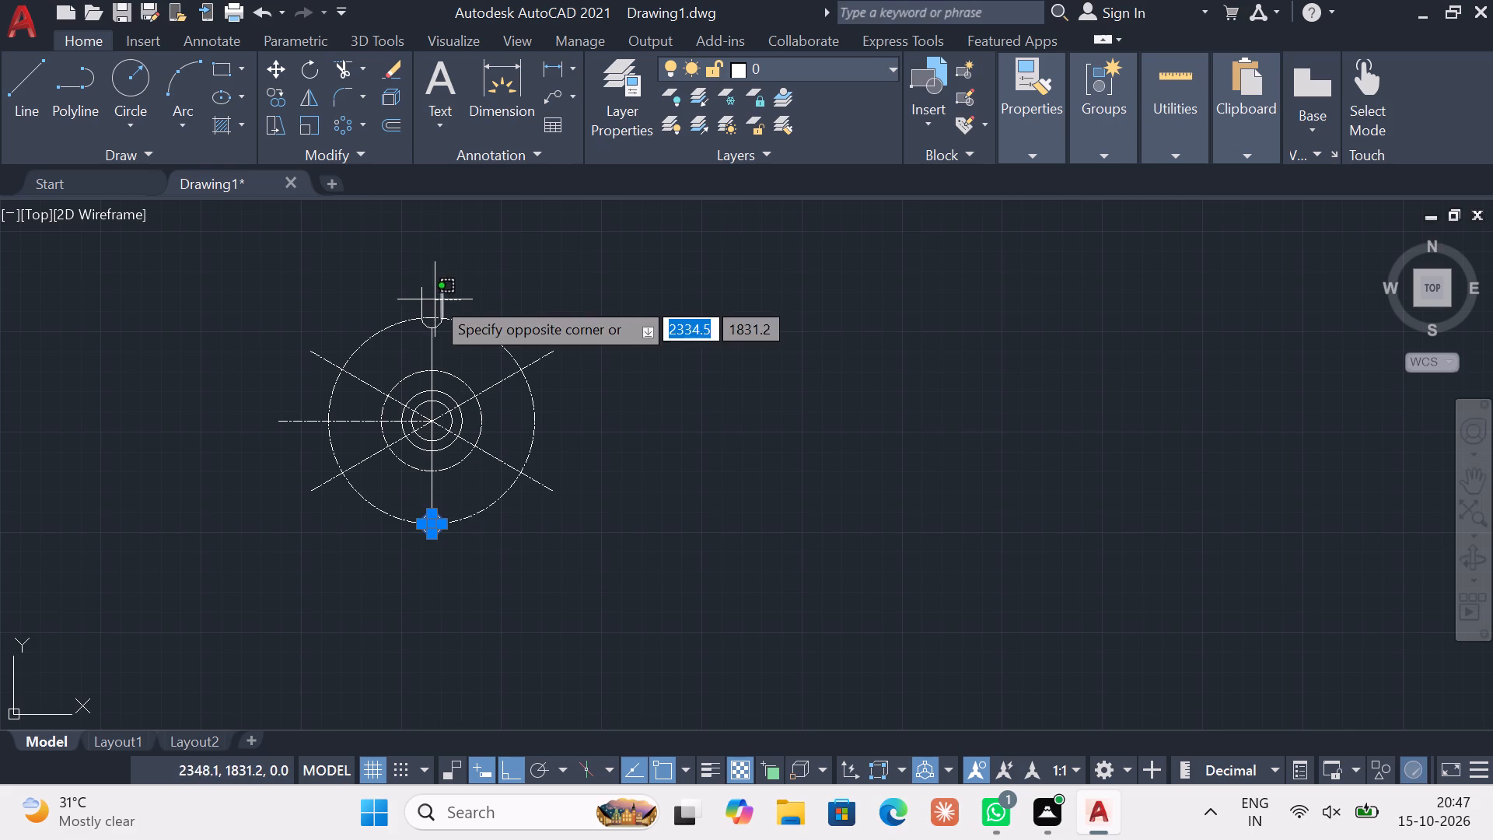
left_click(406, 296)
key("Delete")
scroll(421, 336, "up", 2)
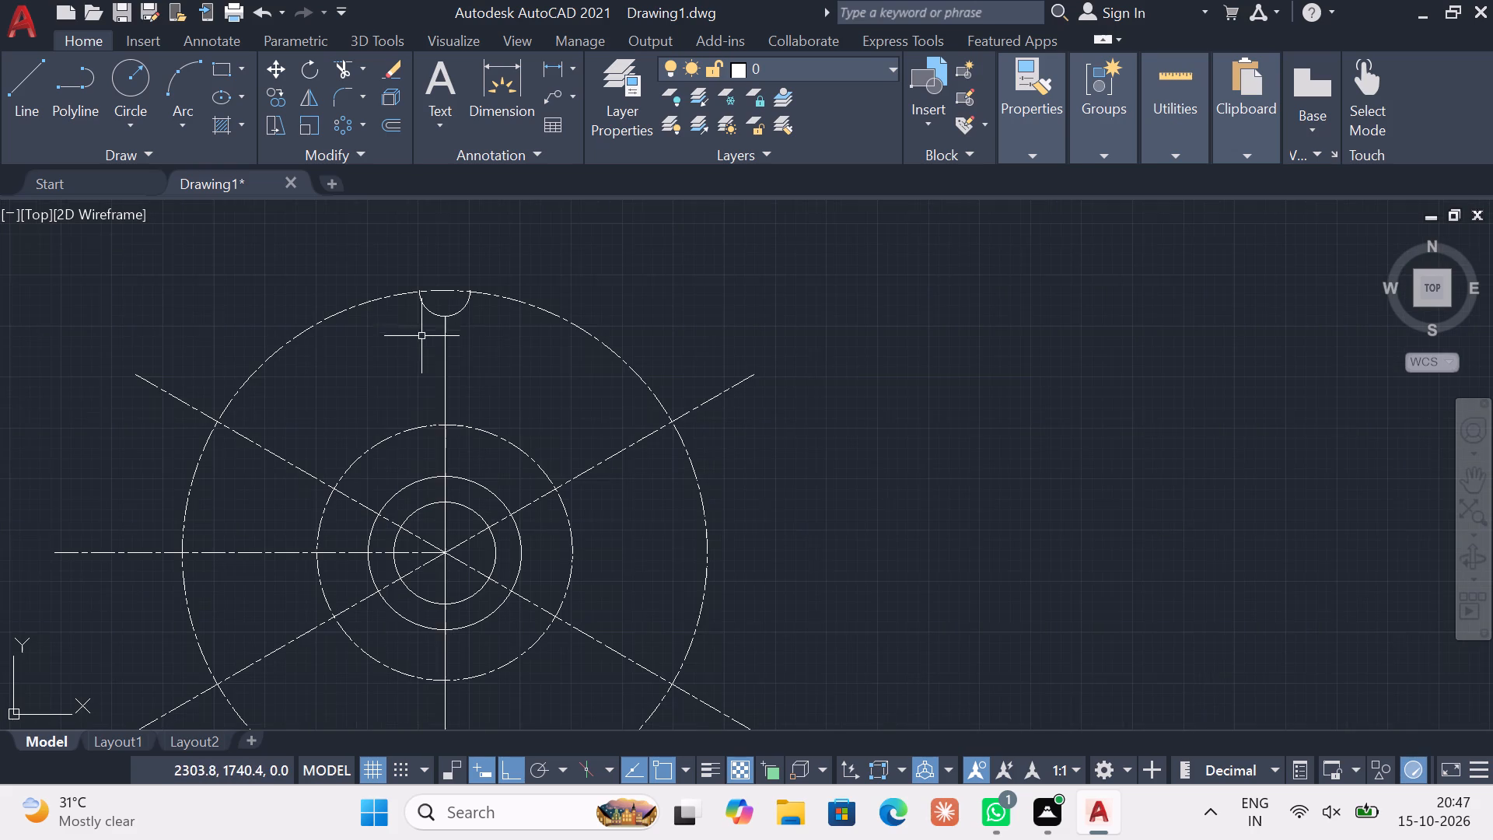
left_click(436, 316)
key("Delete")
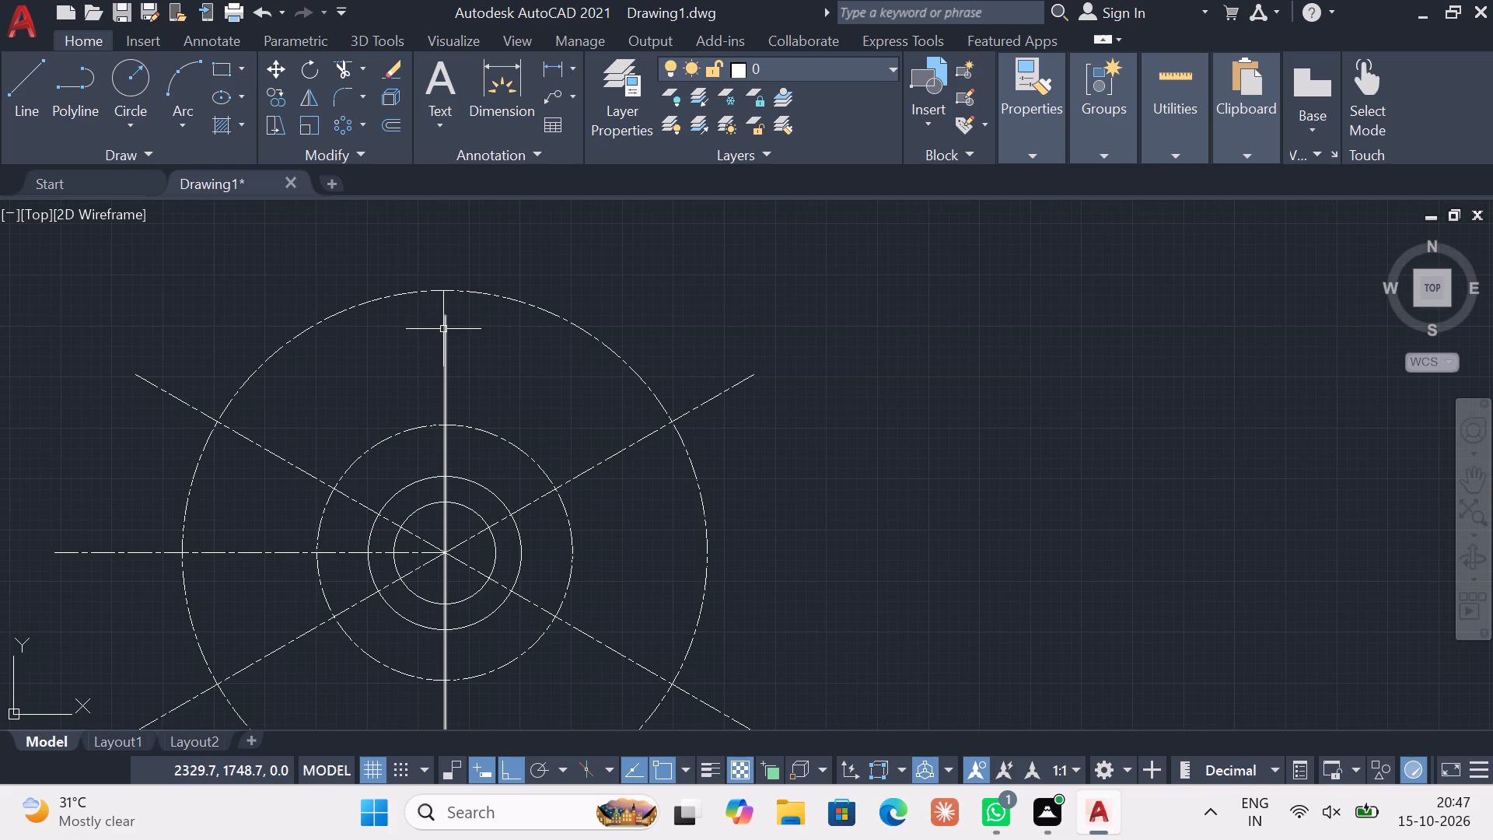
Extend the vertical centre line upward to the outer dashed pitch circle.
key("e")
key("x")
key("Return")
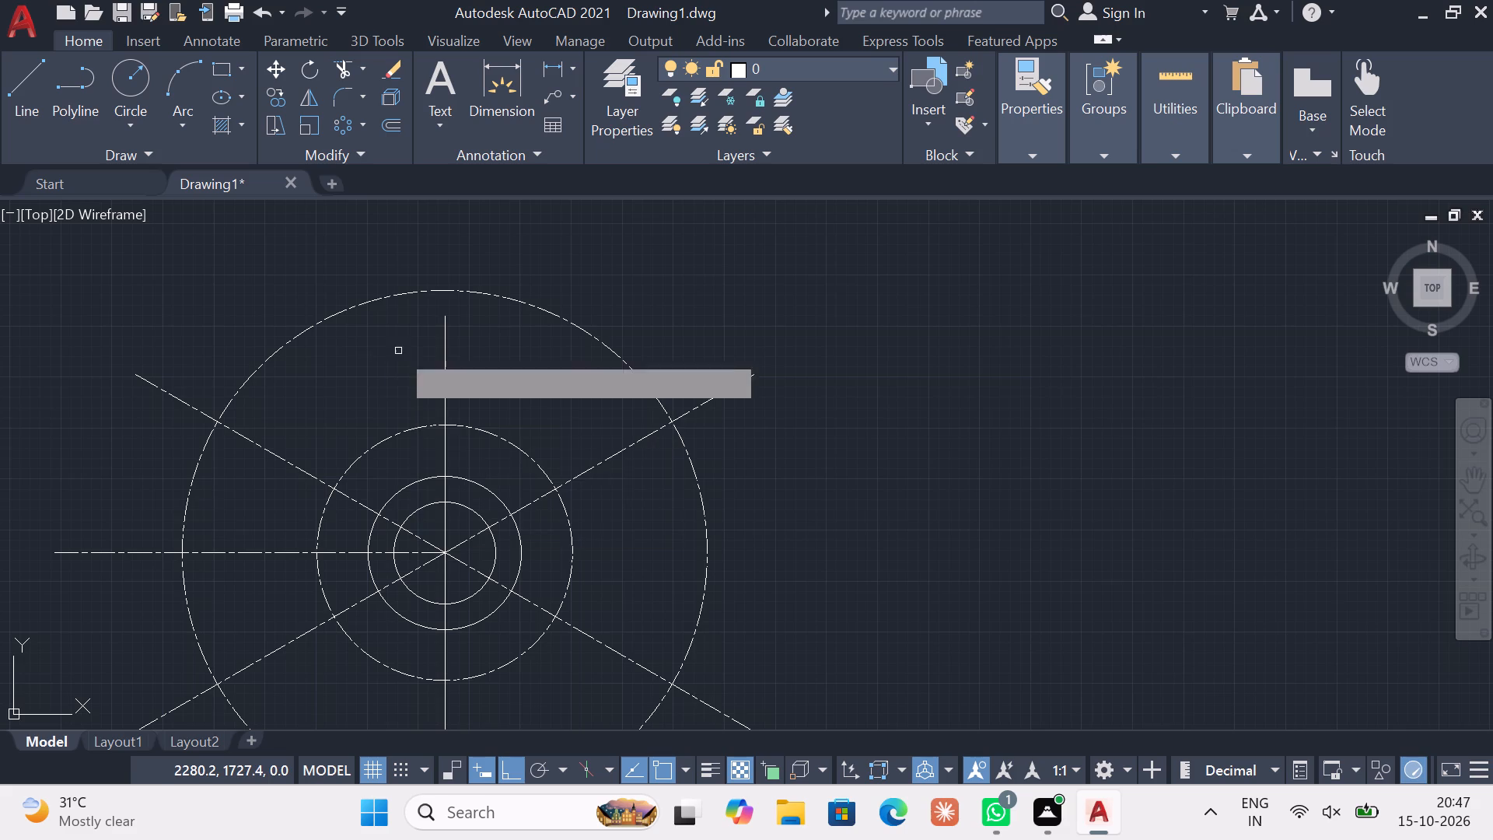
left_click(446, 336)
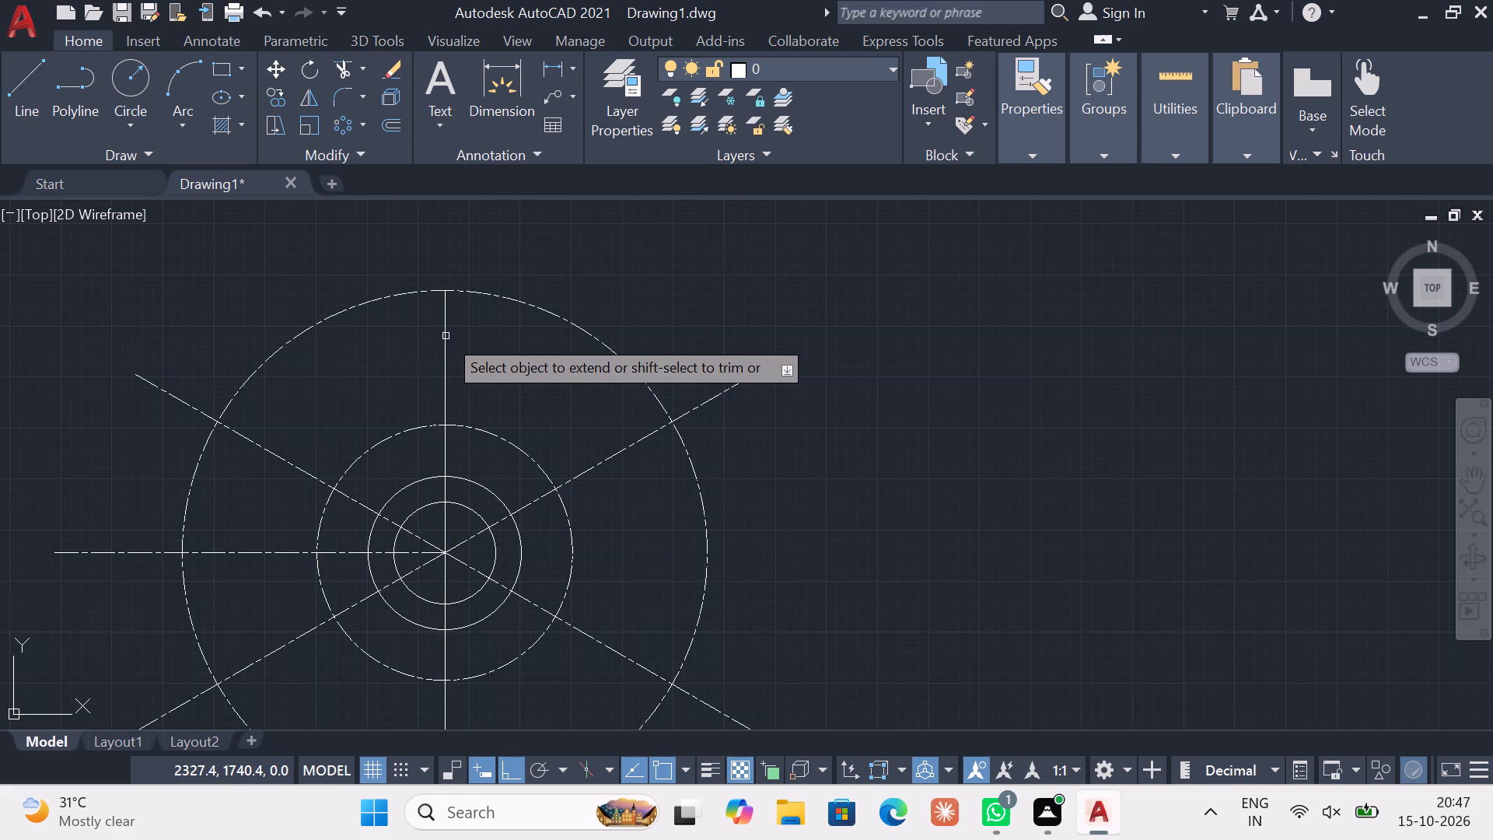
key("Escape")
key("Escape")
Draw a new circle of radius 25 in the empty space to the right of the part.
scroll(466, 333, "down", 1)
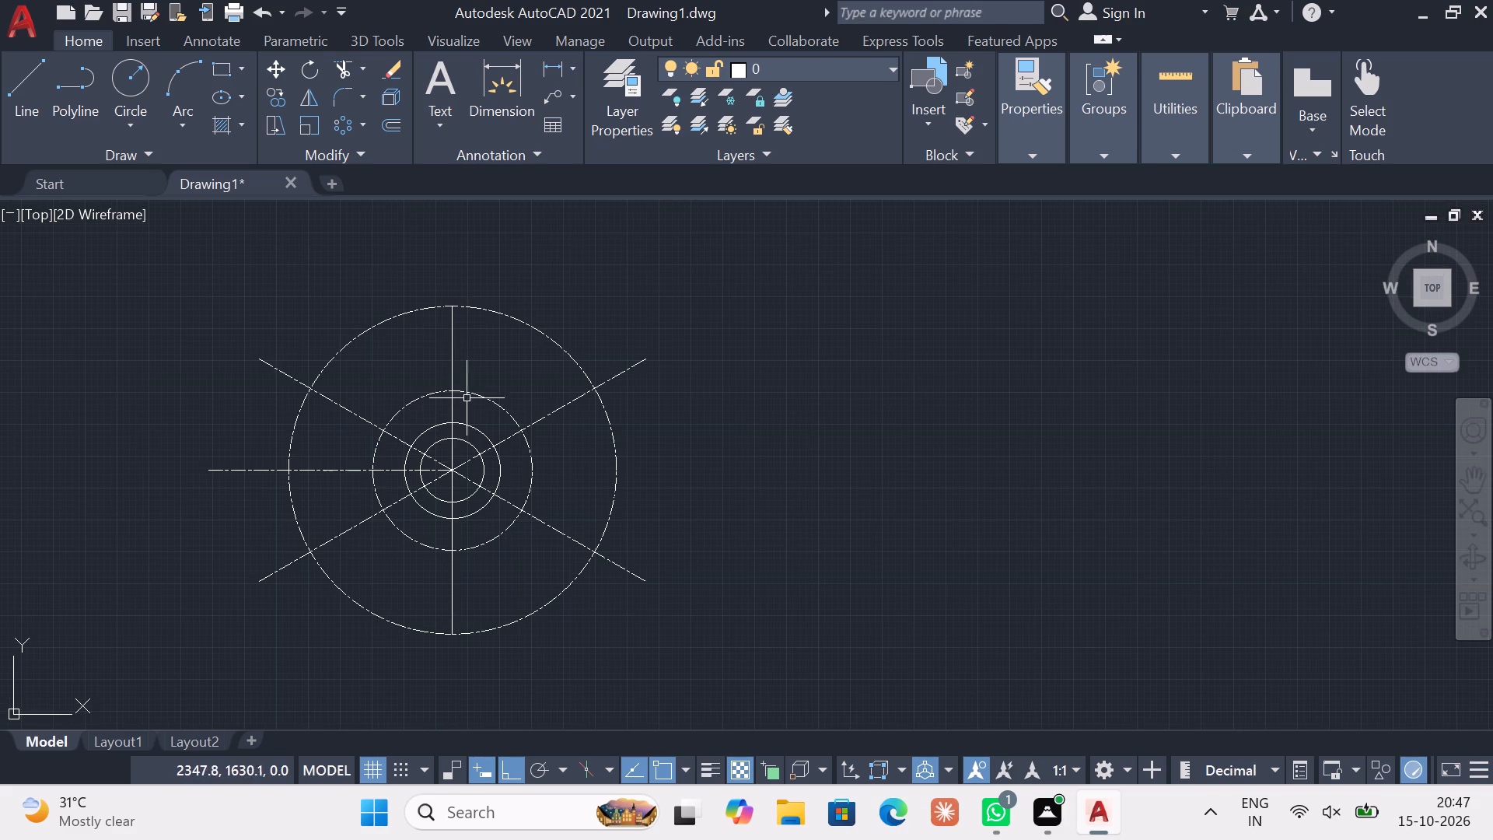
left_click(149, 113)
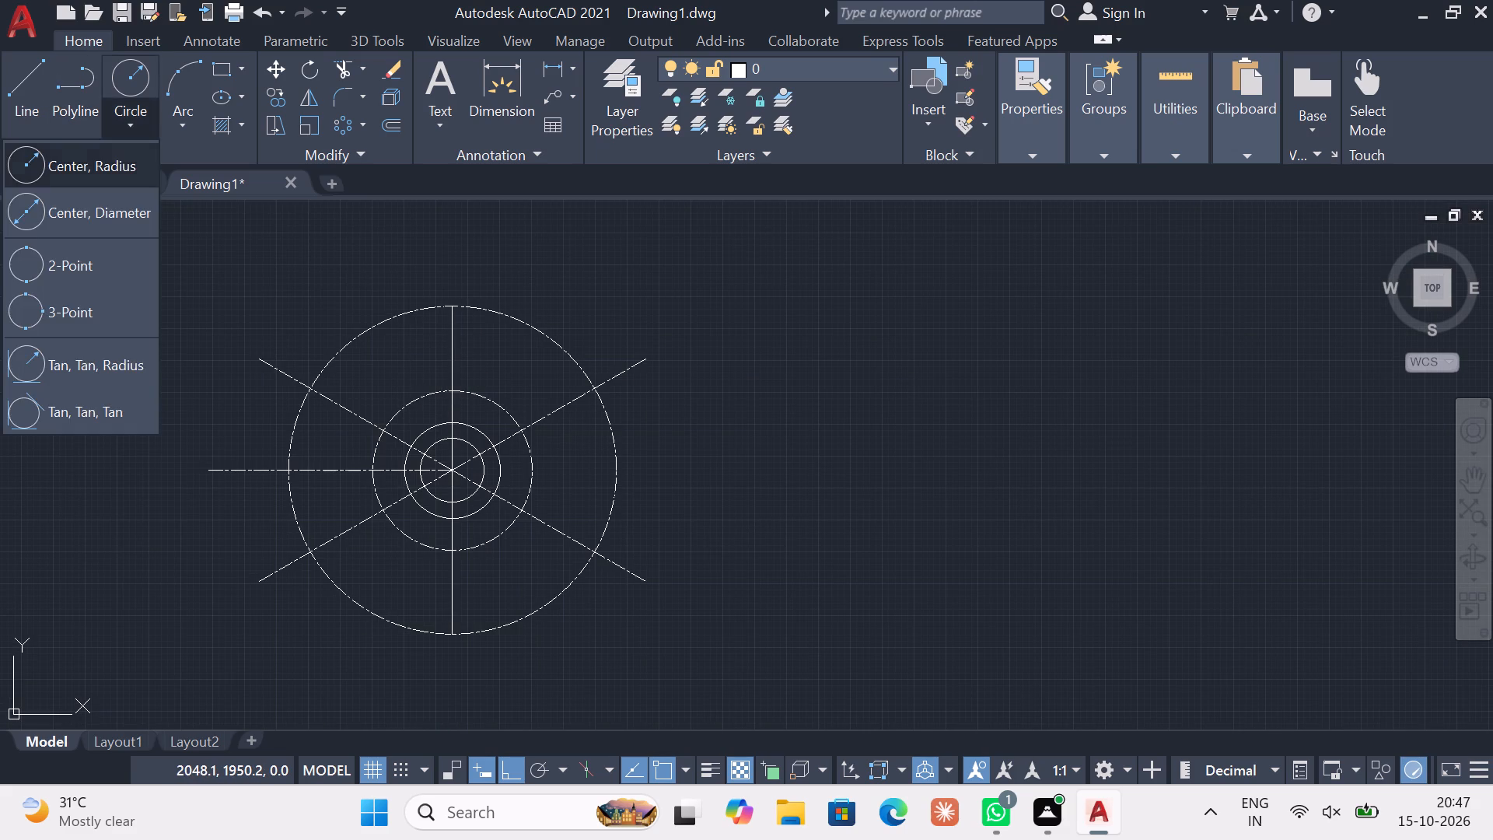
left_click(131, 145)
left_click(888, 462)
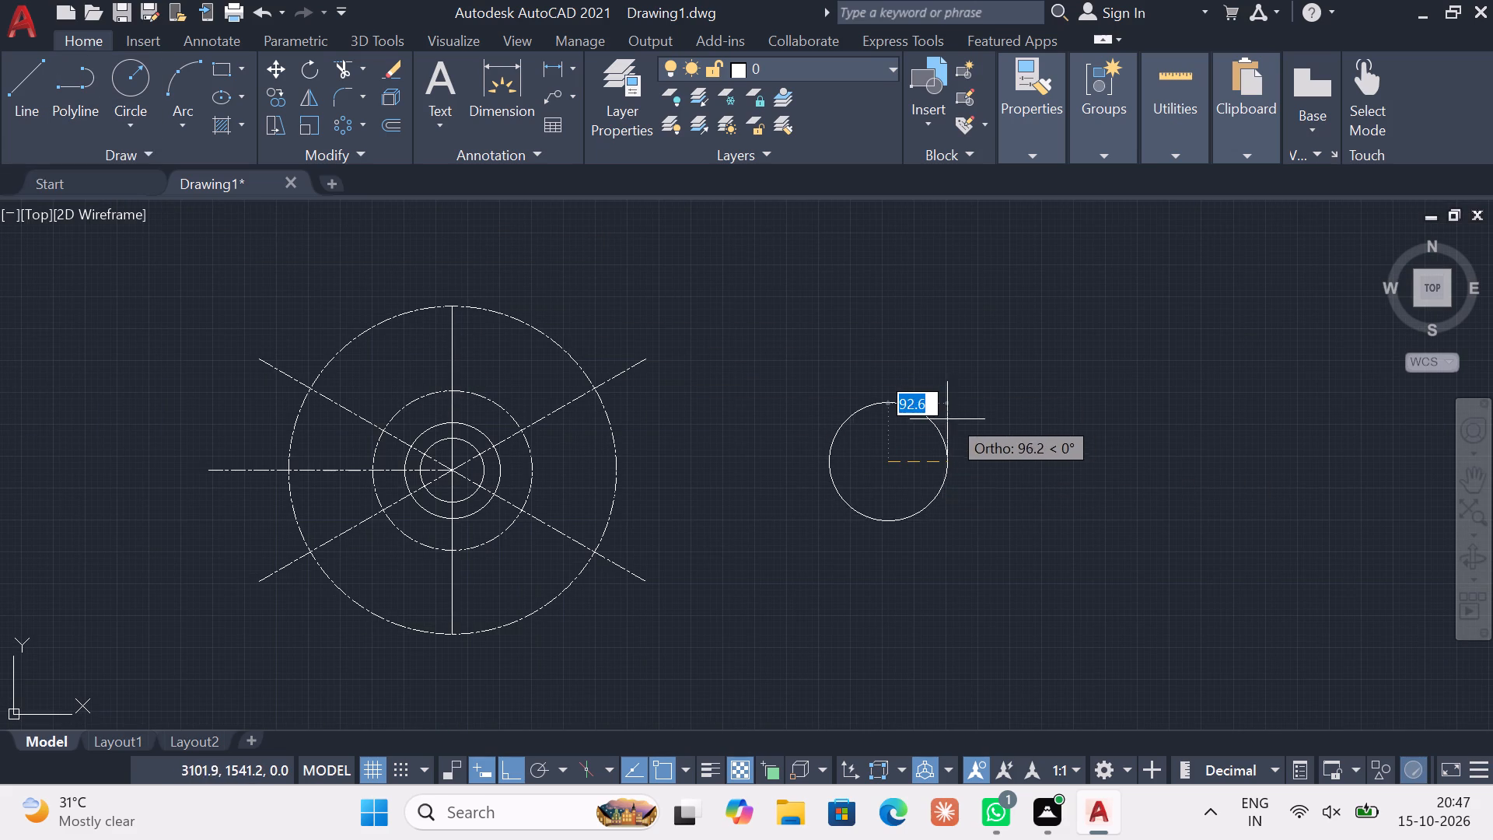
type("25")
key("Return")
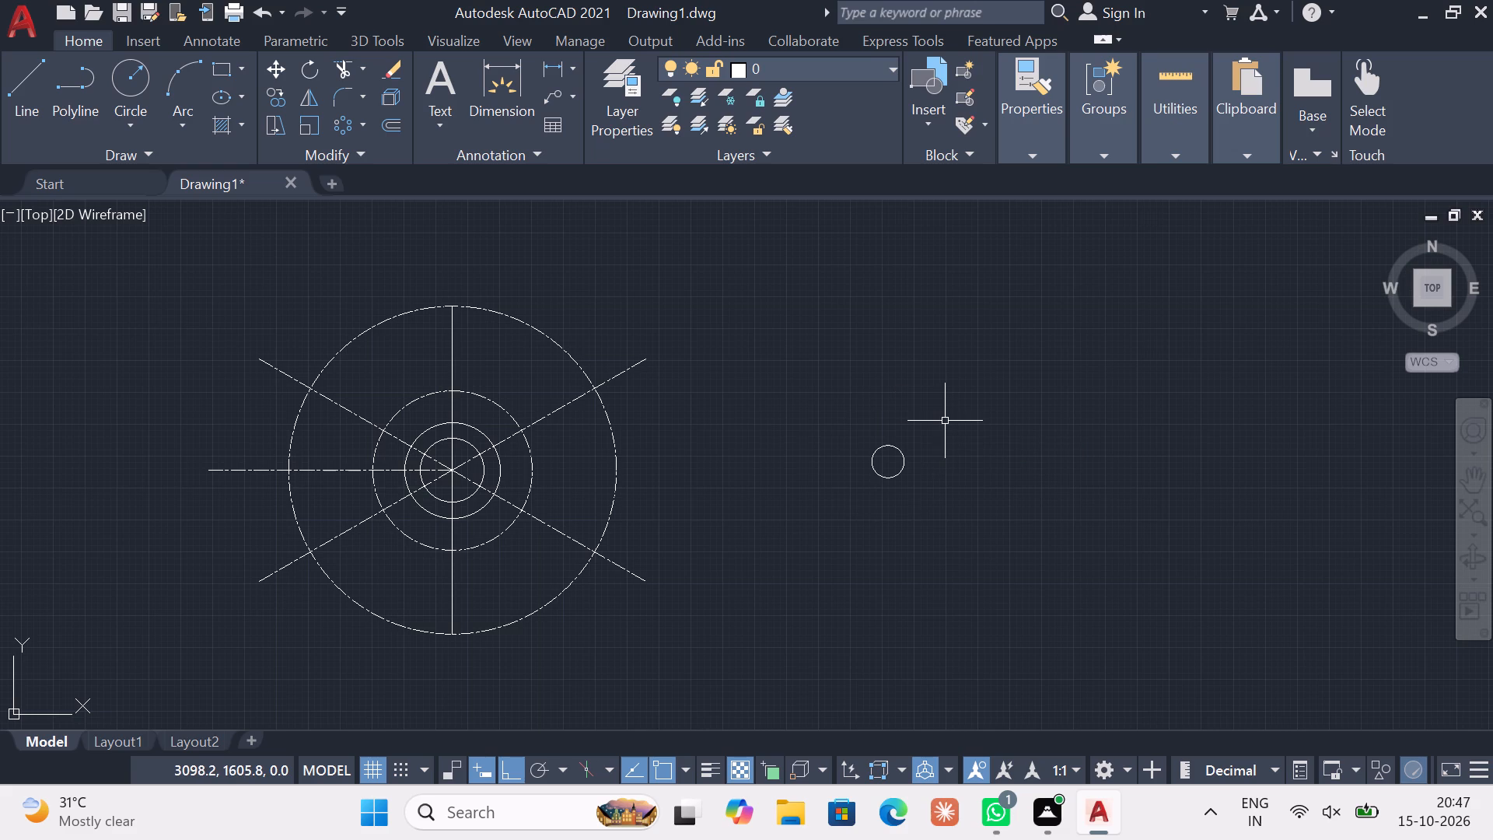
key("Escape")
With Ortho off, move the radius 25 circle by its centre onto the bottom quadrant of the inner dashed circle.
left_click(813, 408)
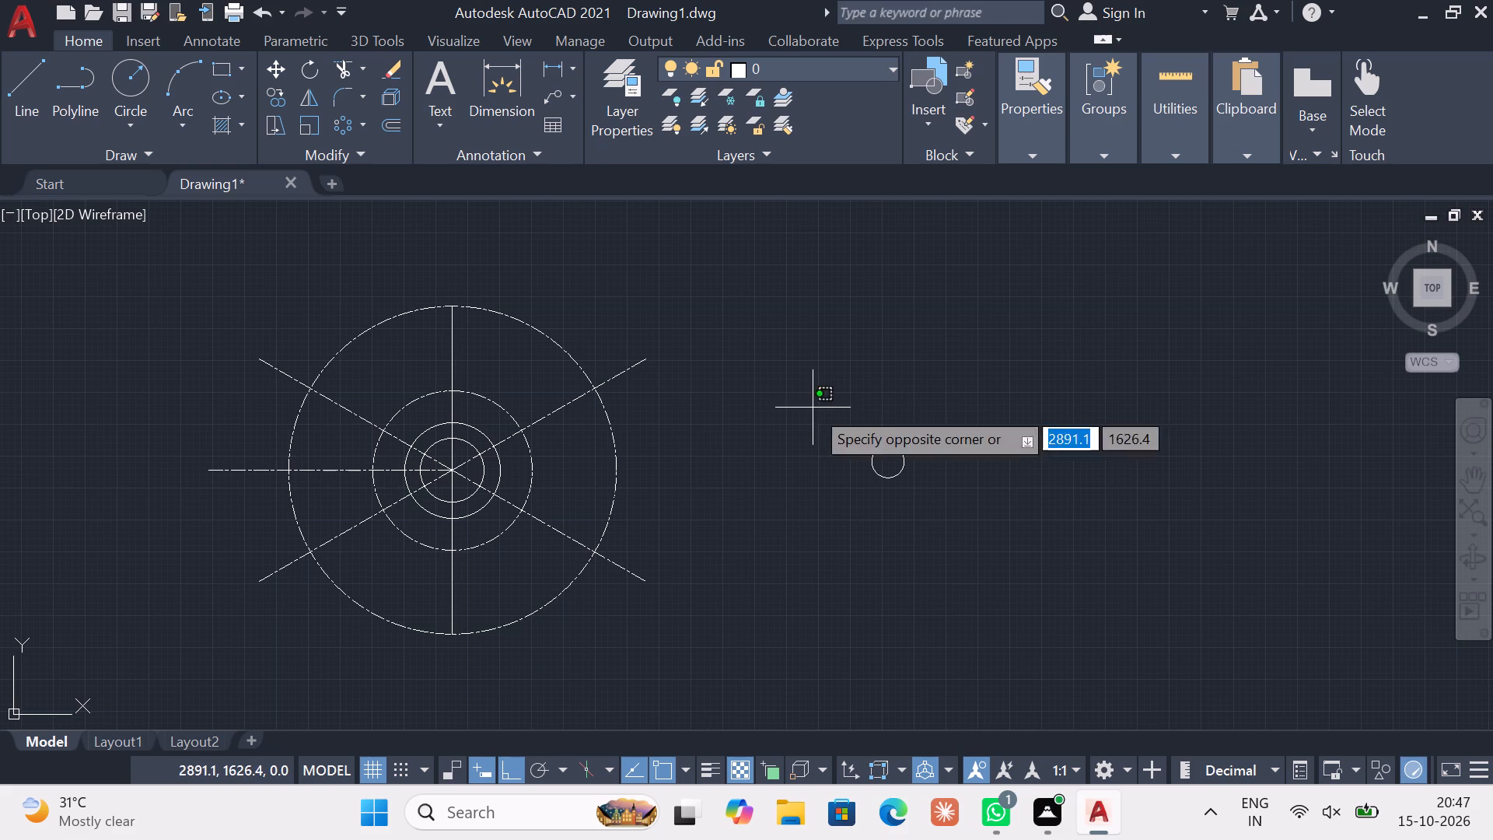
left_click(980, 512)
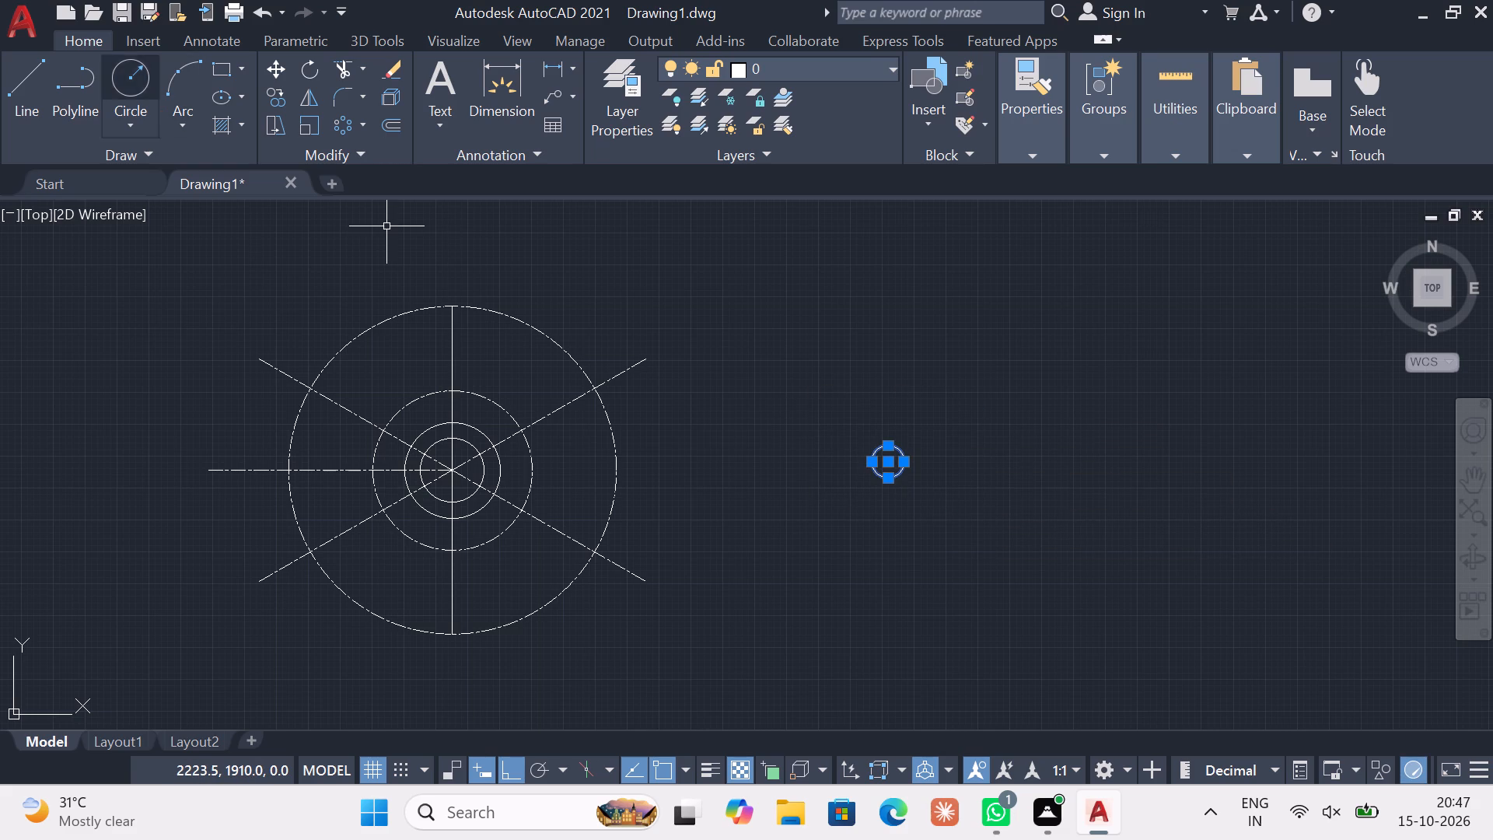
left_click(275, 70)
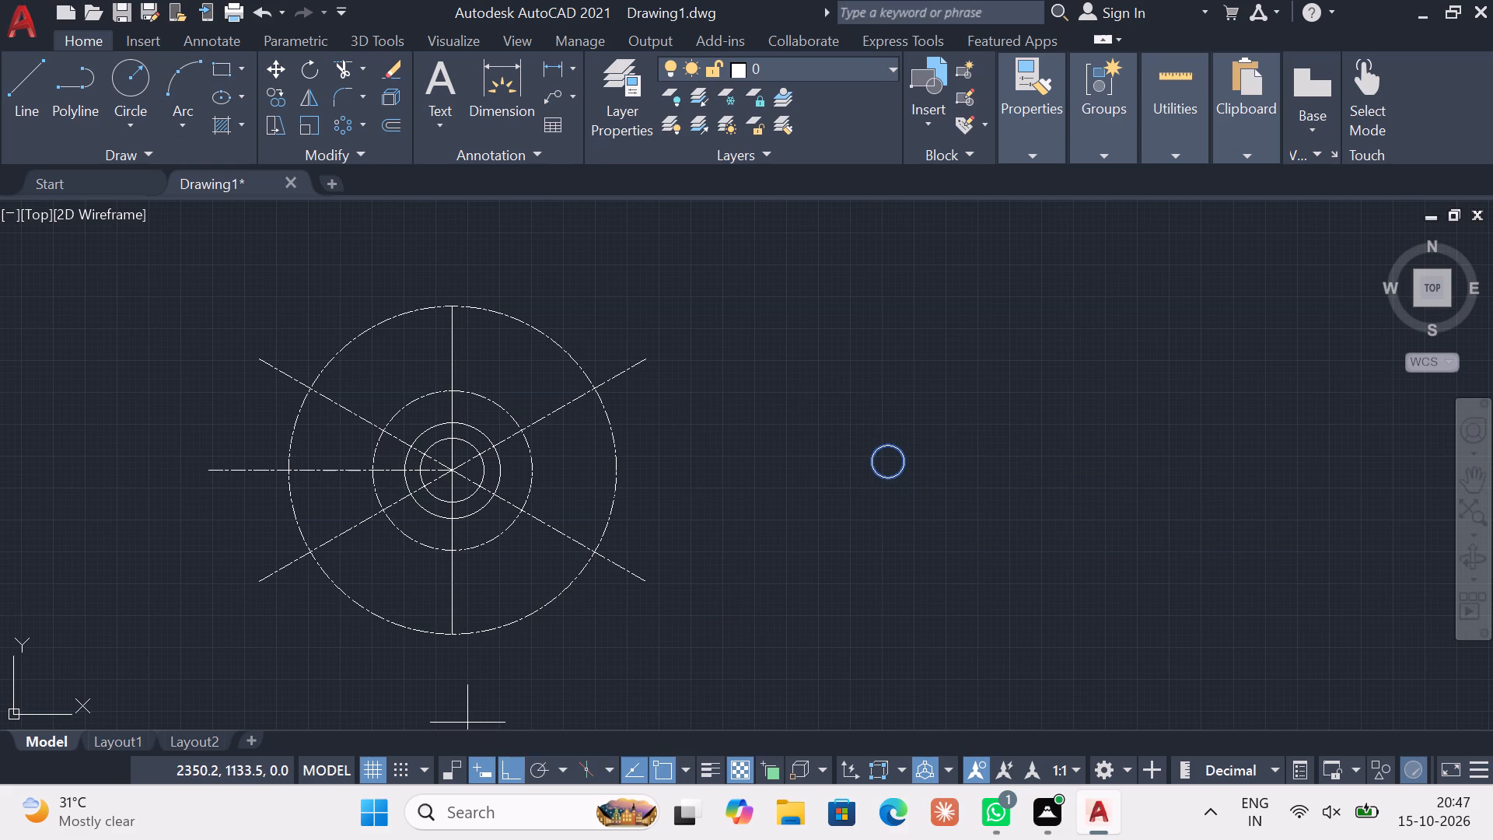
left_click(502, 768)
scroll(950, 463, "up", 2)
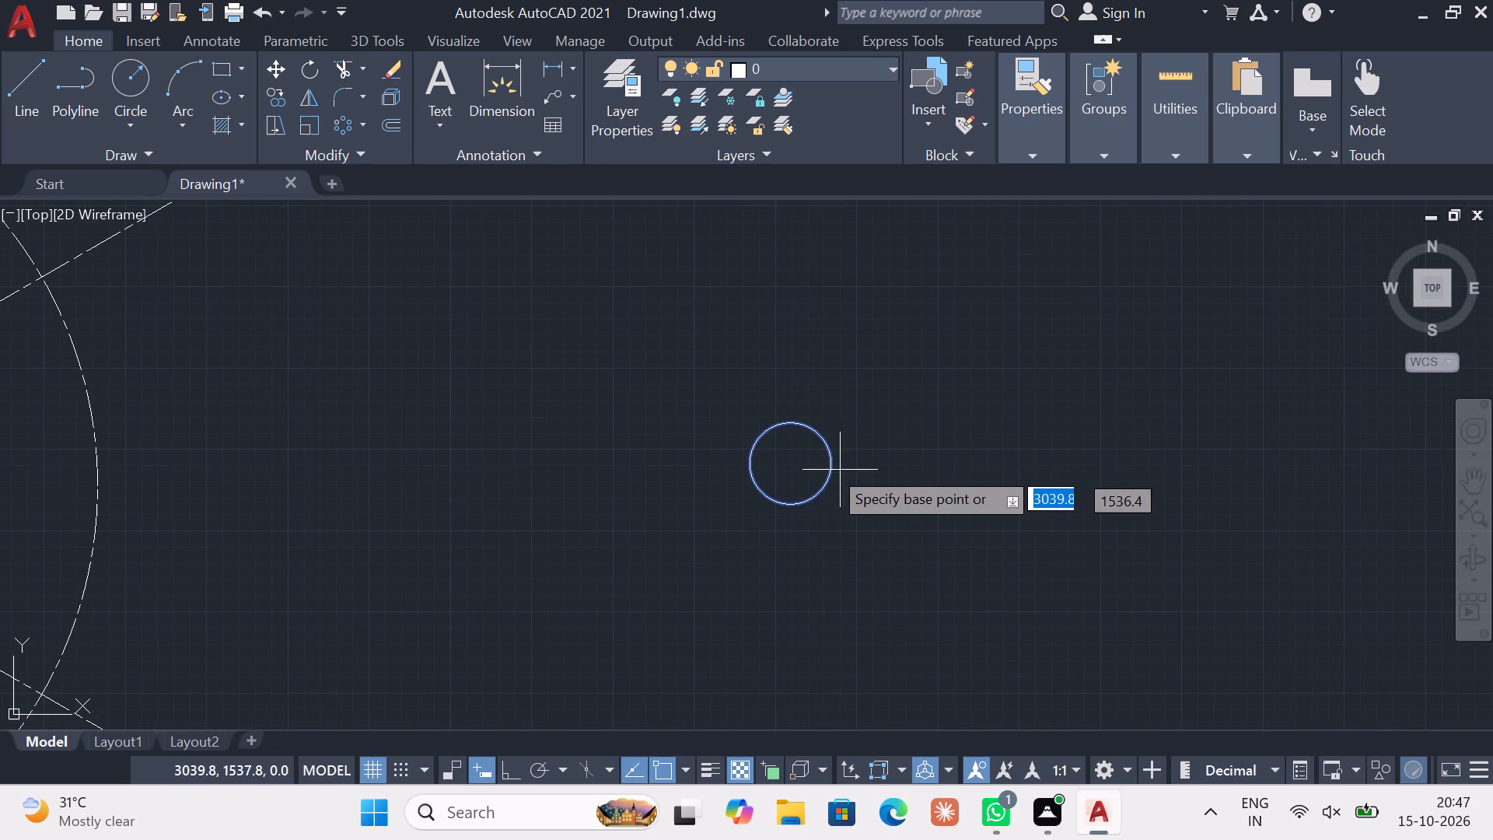
left_click(787, 461)
middle_click_drag(321, 604, 929, 510)
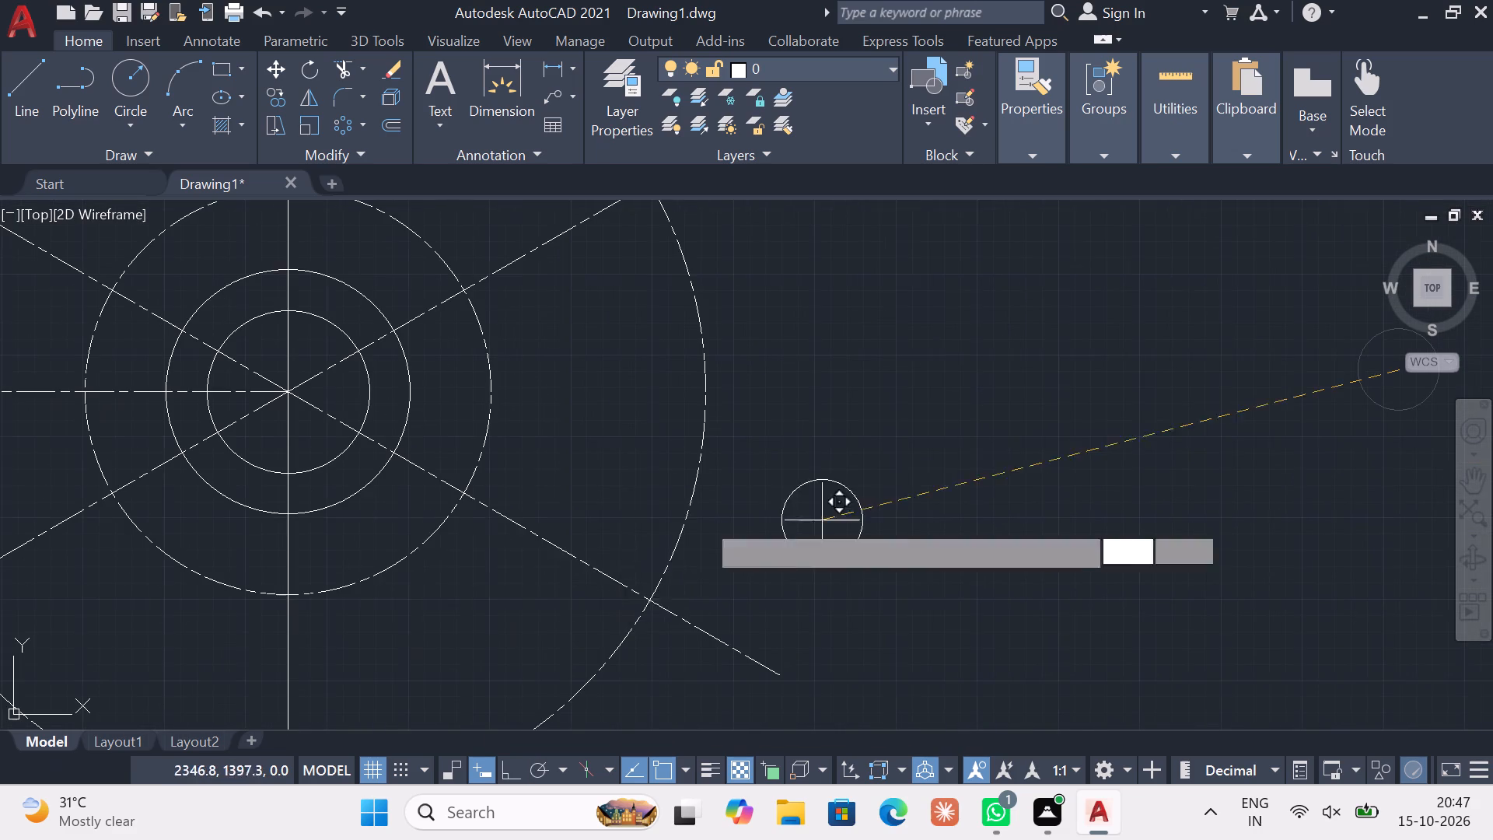
left_click(286, 593)
key("Escape")
With Ortho on, draw a 76-long line straight down from the bottom hole circle's left intersection with the inner dashed circle.
middle_click_drag(348, 577, 600, 471)
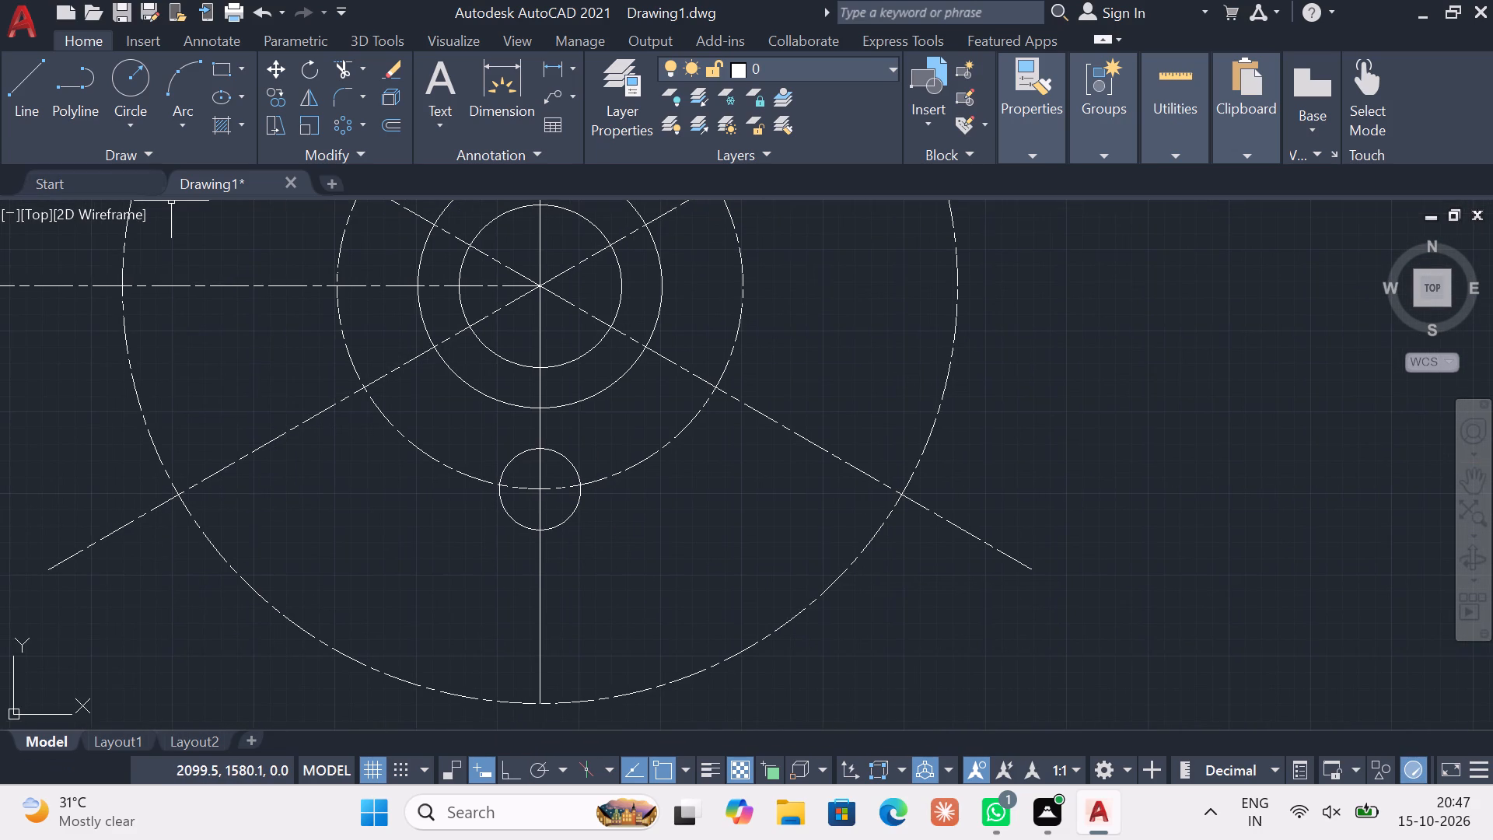
left_click(14, 117)
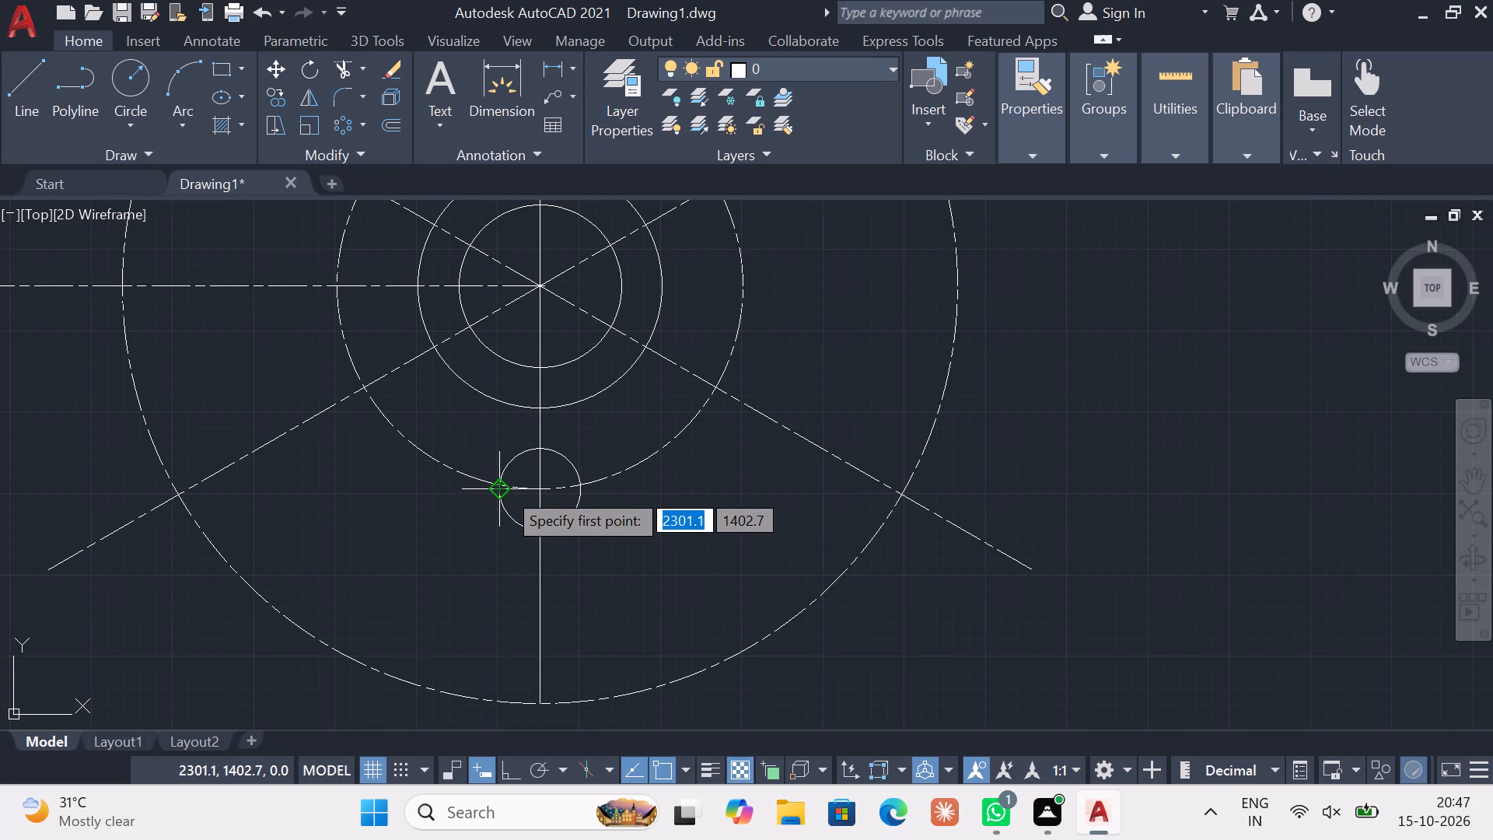
scroll(502, 487, "up", 3)
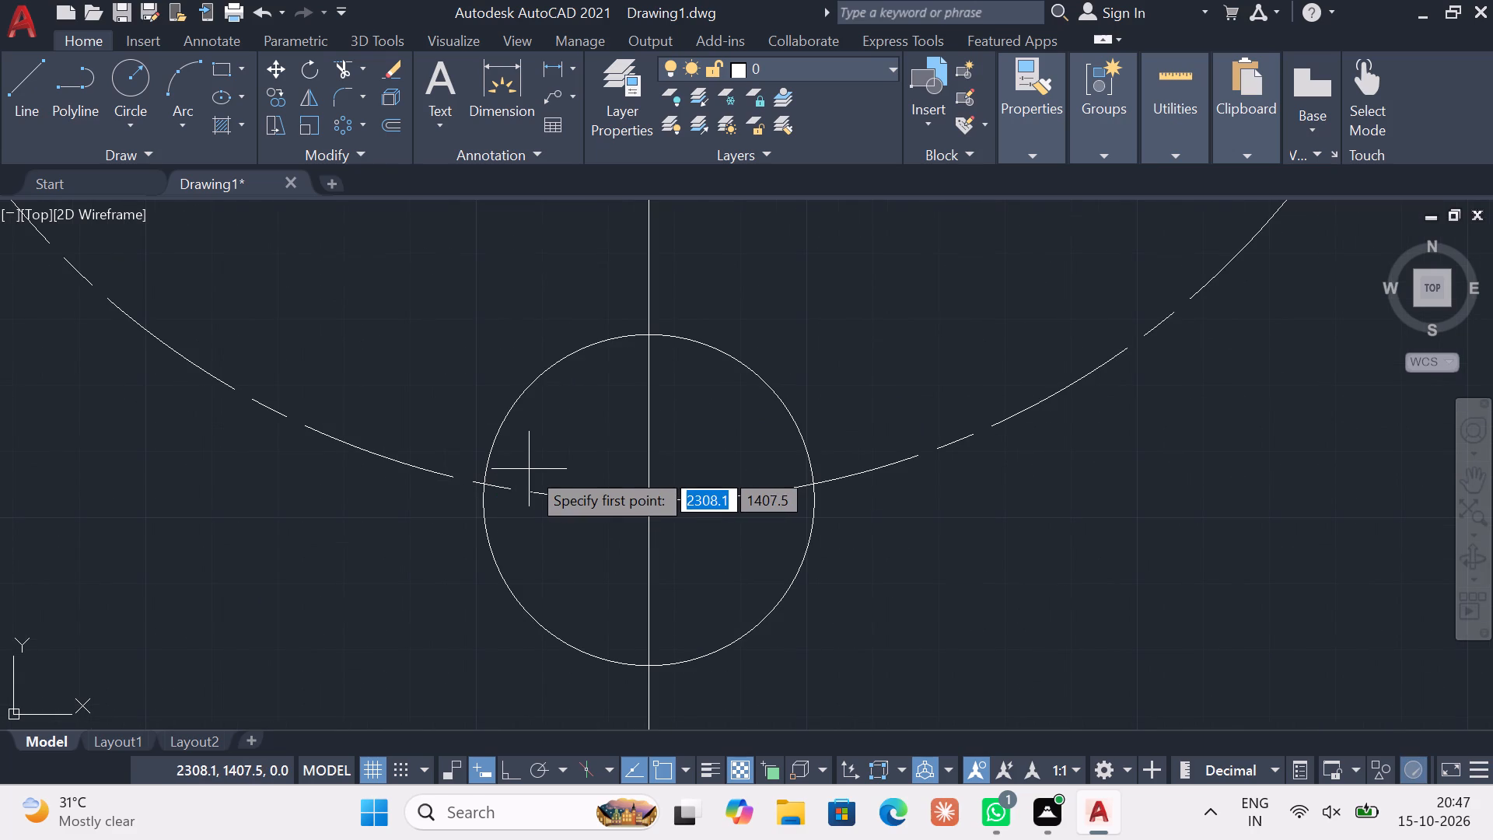
left_click(485, 477)
middle_click_drag(456, 605, 473, 569)
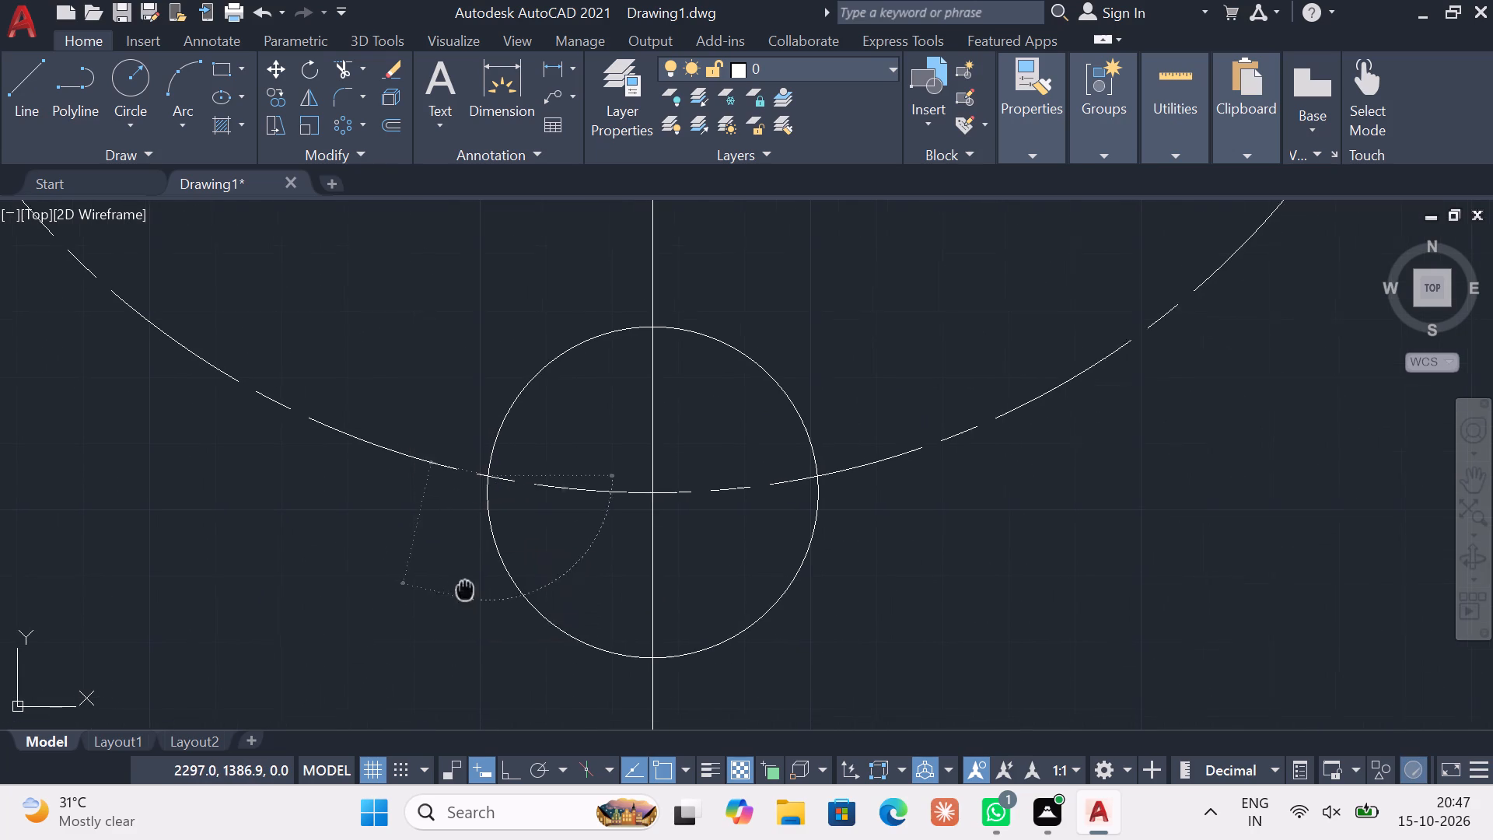
middle_click_drag(473, 569, 517, 453)
left_click(502, 766)
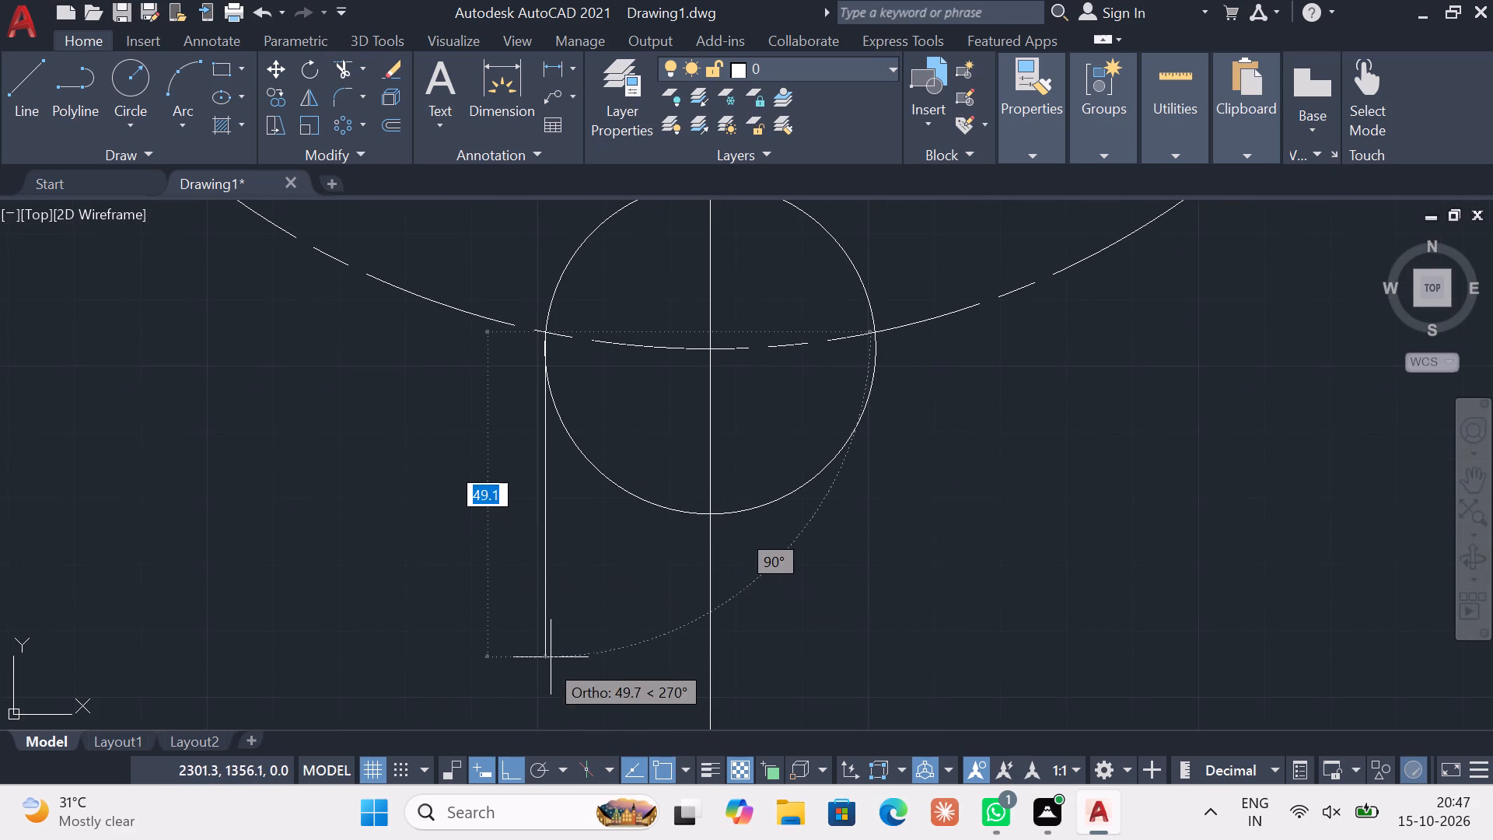
type("76")
key("Return")
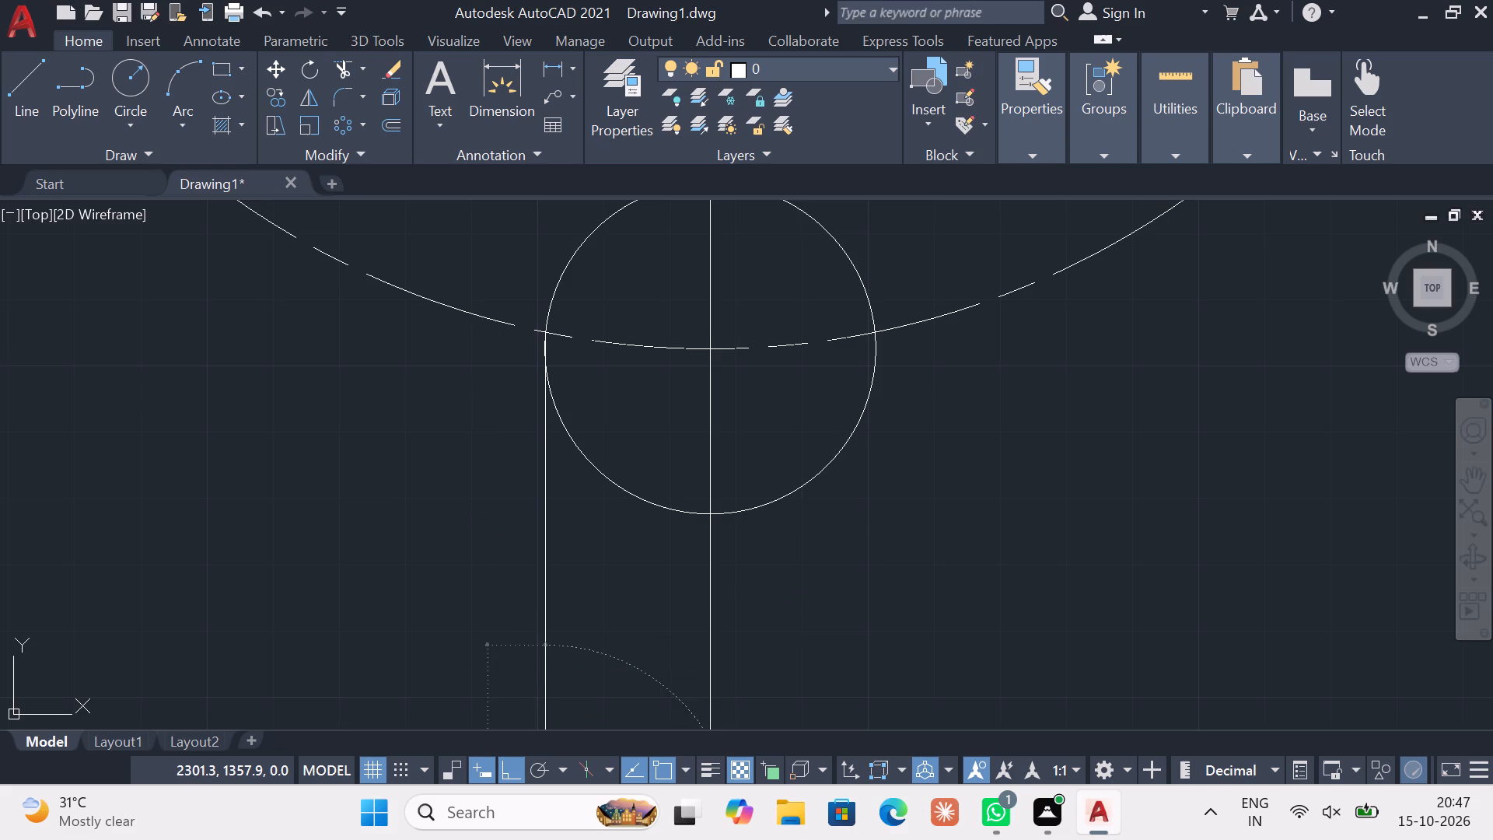
scroll(514, 646, "down", 3)
middle_click_drag(630, 572, 641, 520)
key("Escape")
key("Escape")
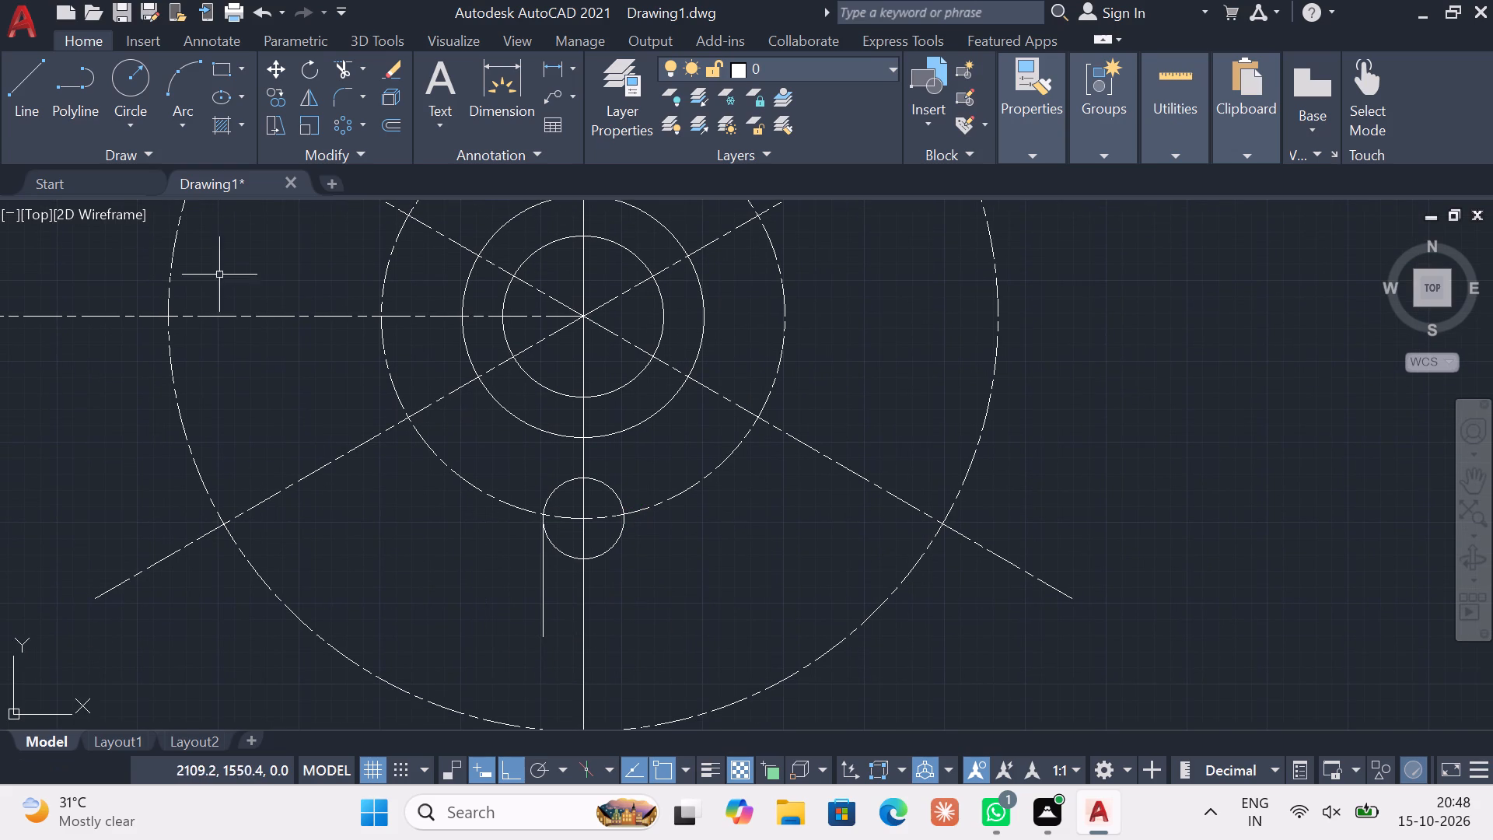
Draw a 76-long line straight down from the bottom hole circle's right intersection with the inner dashed circle.
left_click(10, 103)
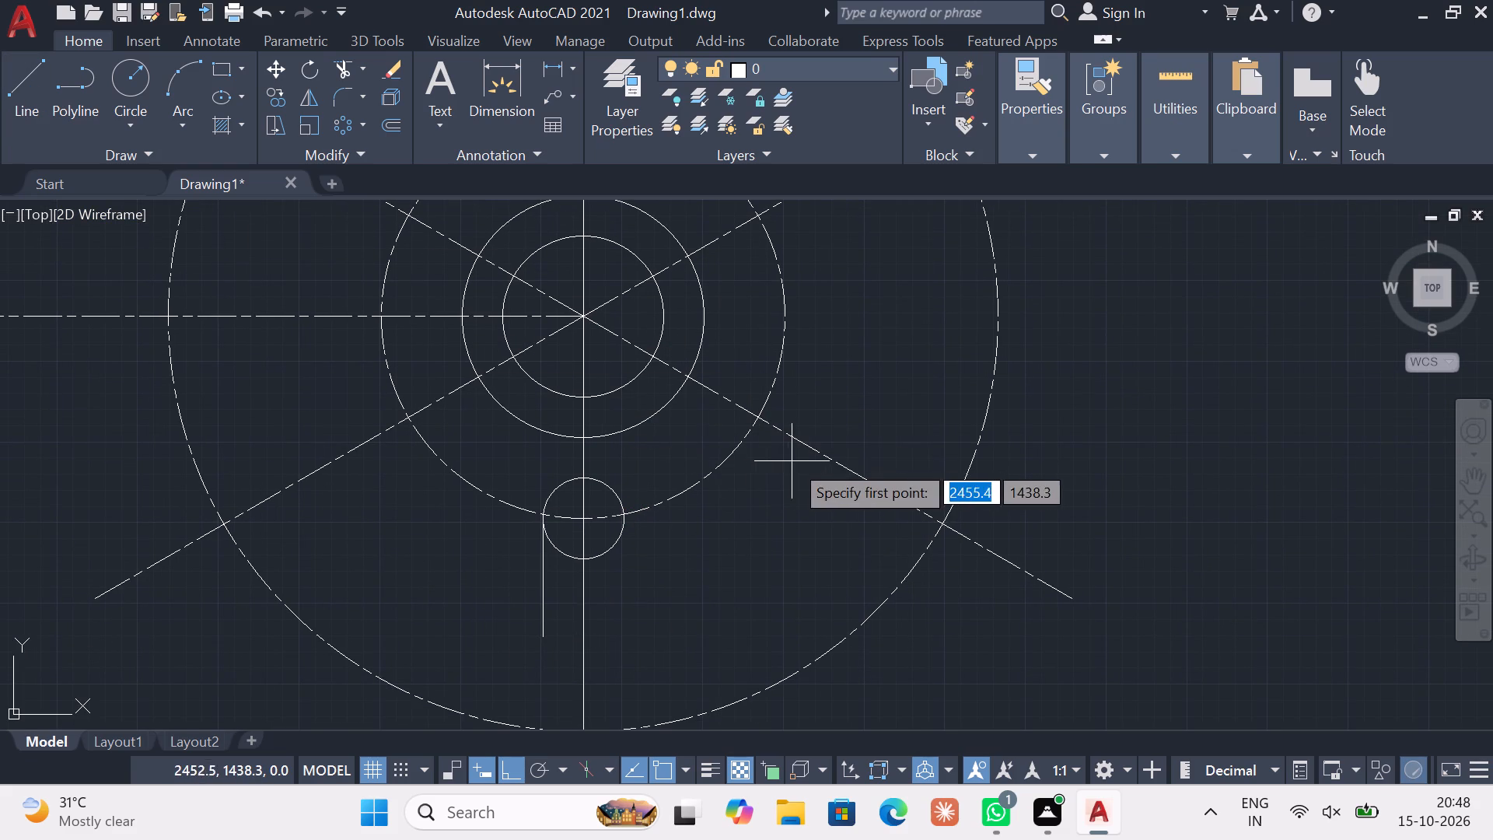
scroll(792, 461, "up", 1)
left_click(522, 547)
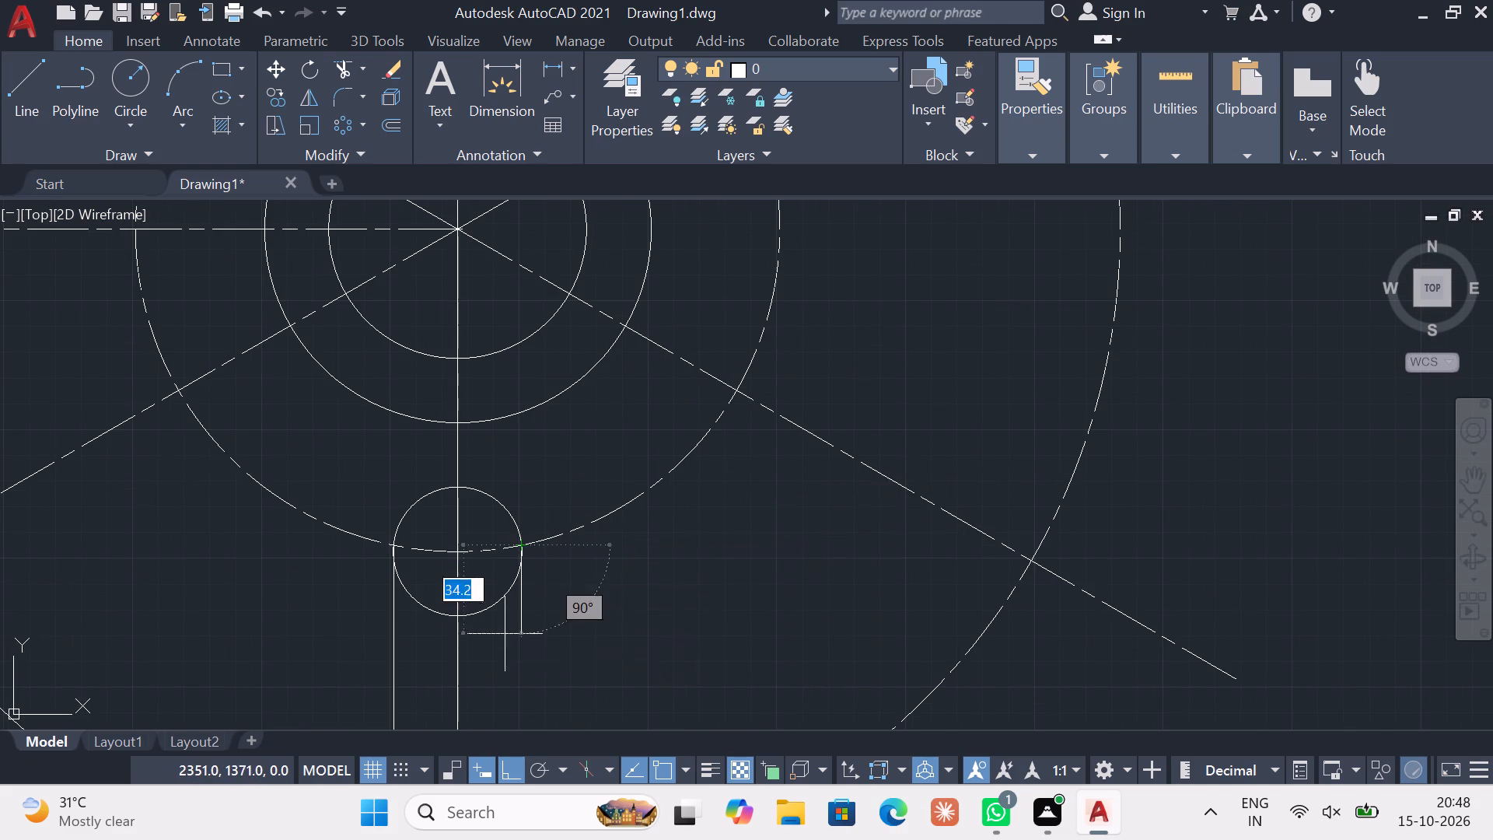
type("76")
key("Return")
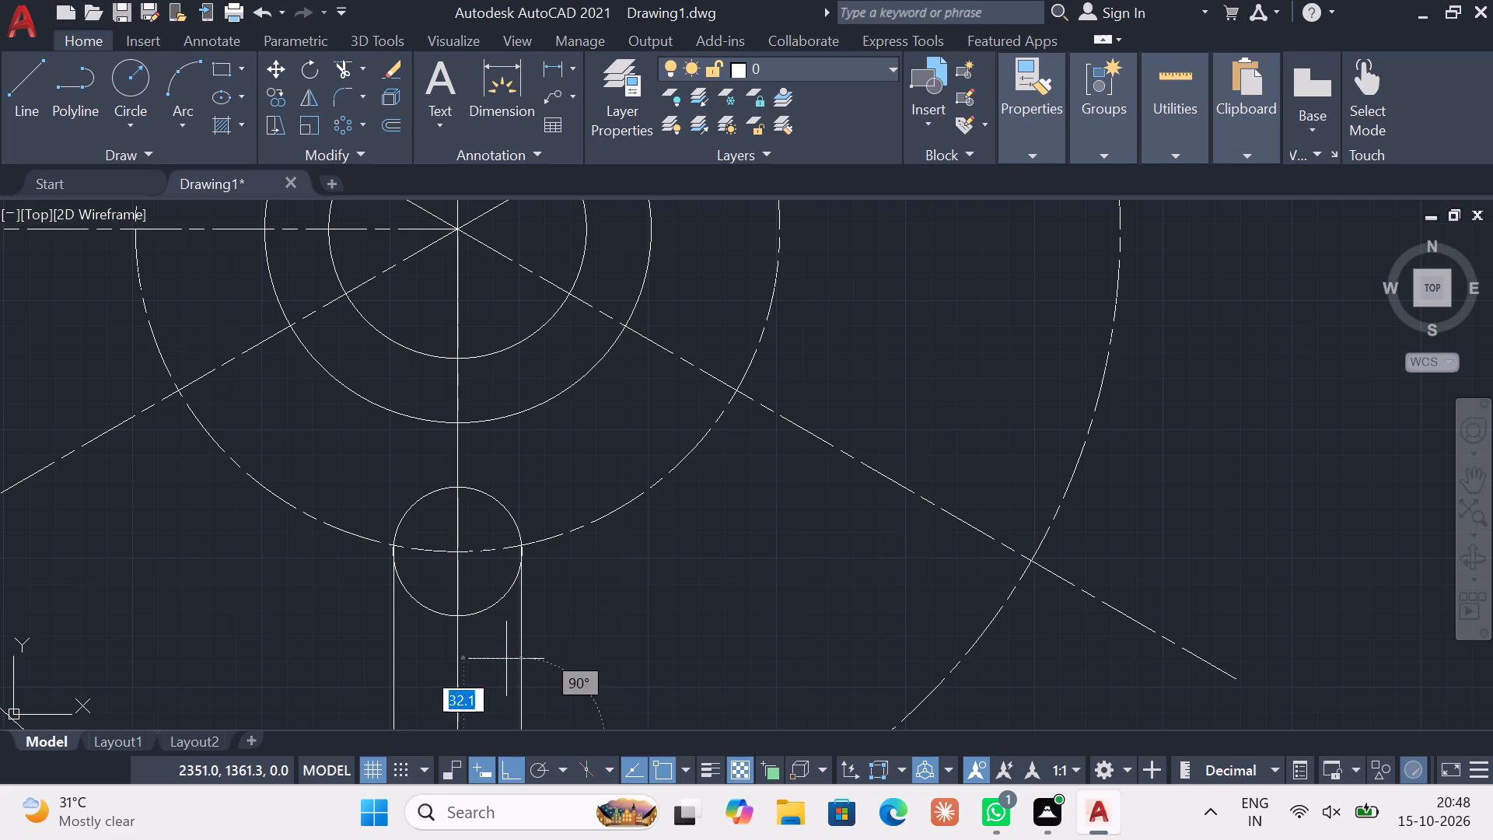
key("Escape")
Trim away the lower half of the bottom hole circle between the two vertical side lines.
left_click(343, 60)
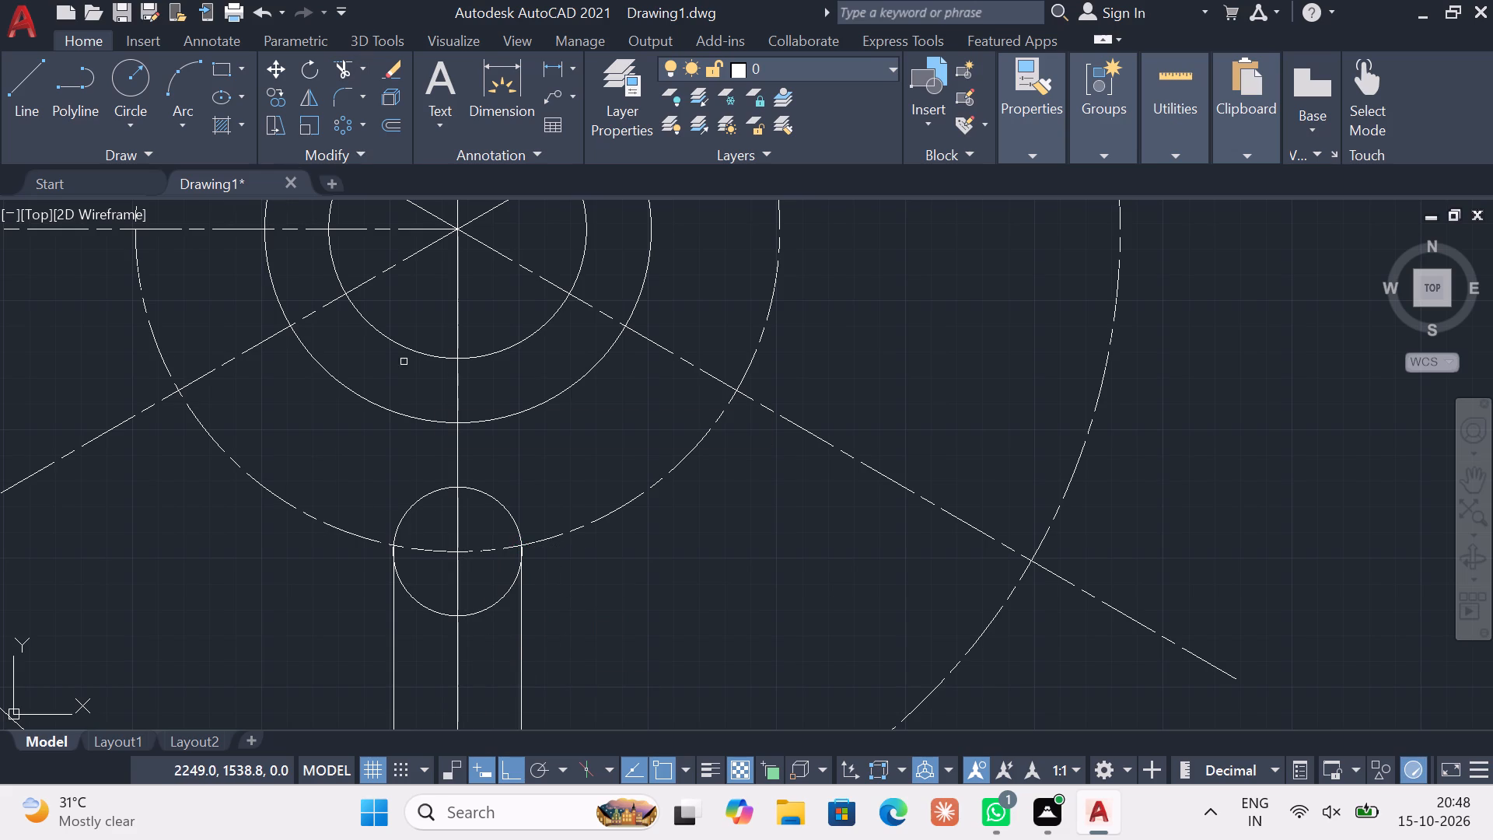
left_click(486, 604)
left_click(428, 606)
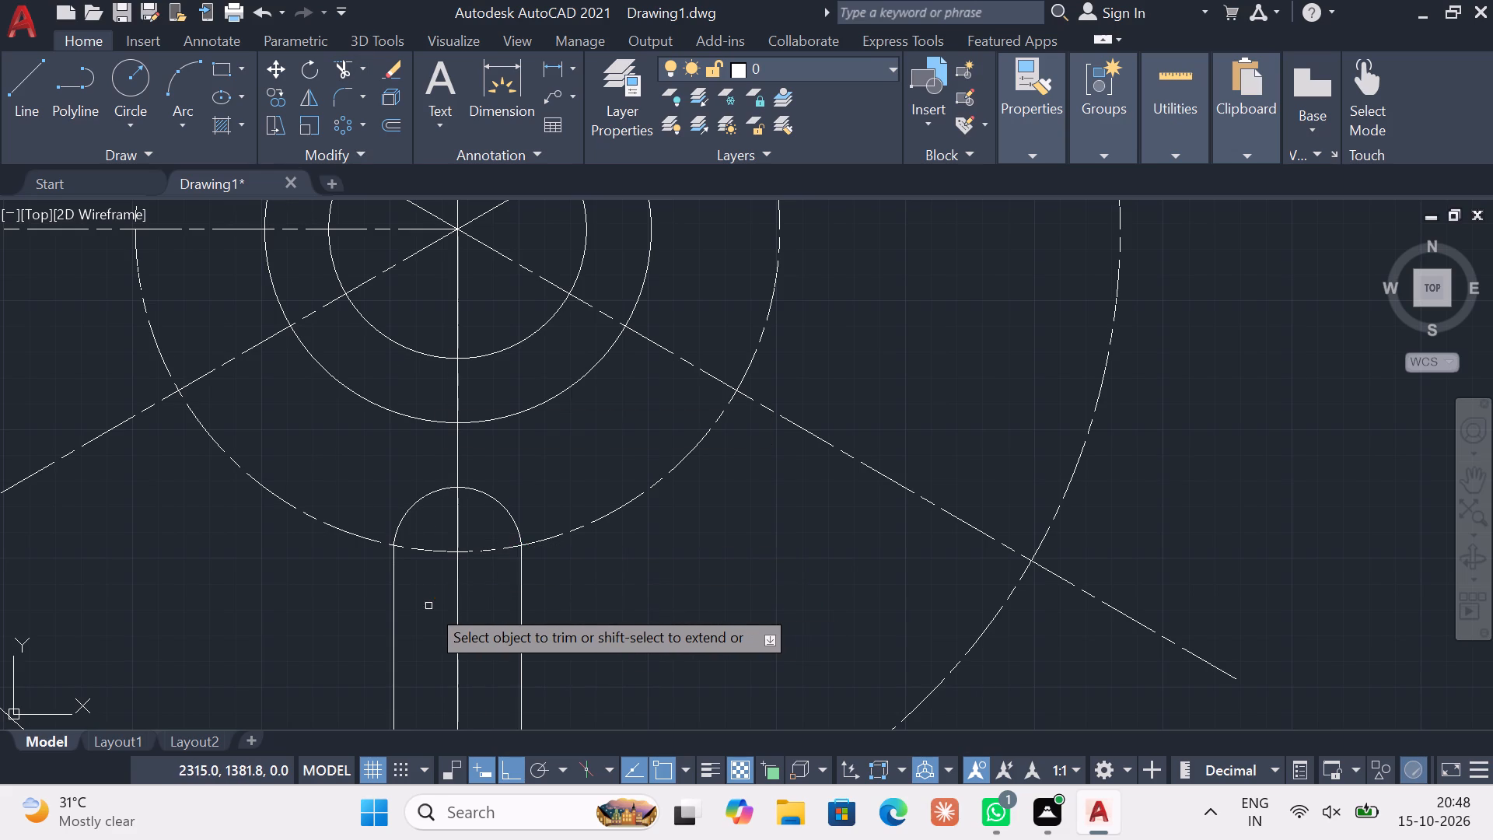
key("Escape")
Draw a new circle of radius 25 in the empty space to the right of the part.
scroll(474, 586, "down", 1)
middle_click_drag(574, 558, 568, 695)
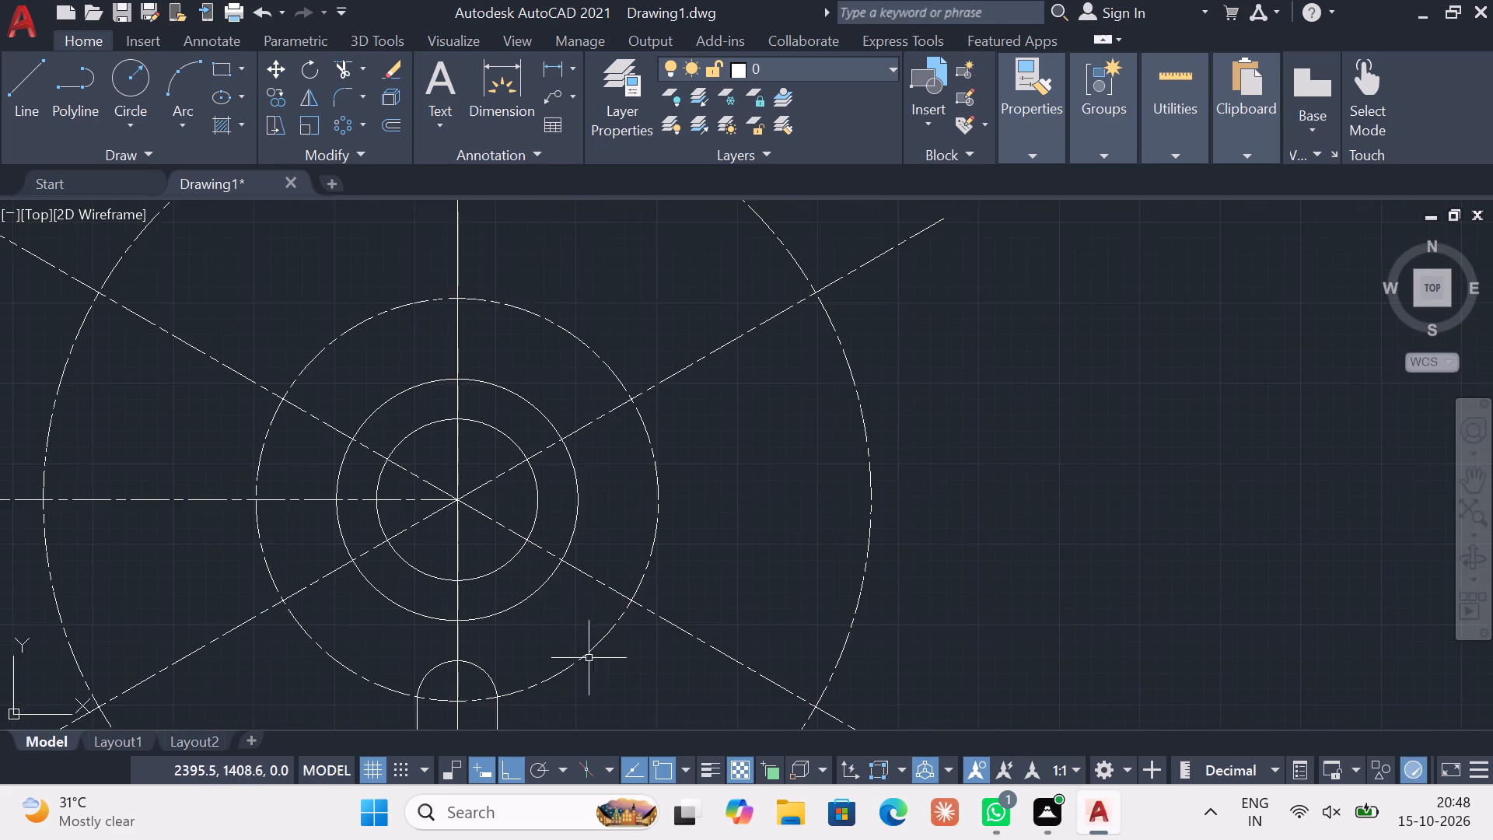
scroll(596, 639, "down", 2)
key("Escape")
left_click(144, 128)
left_click(114, 155)
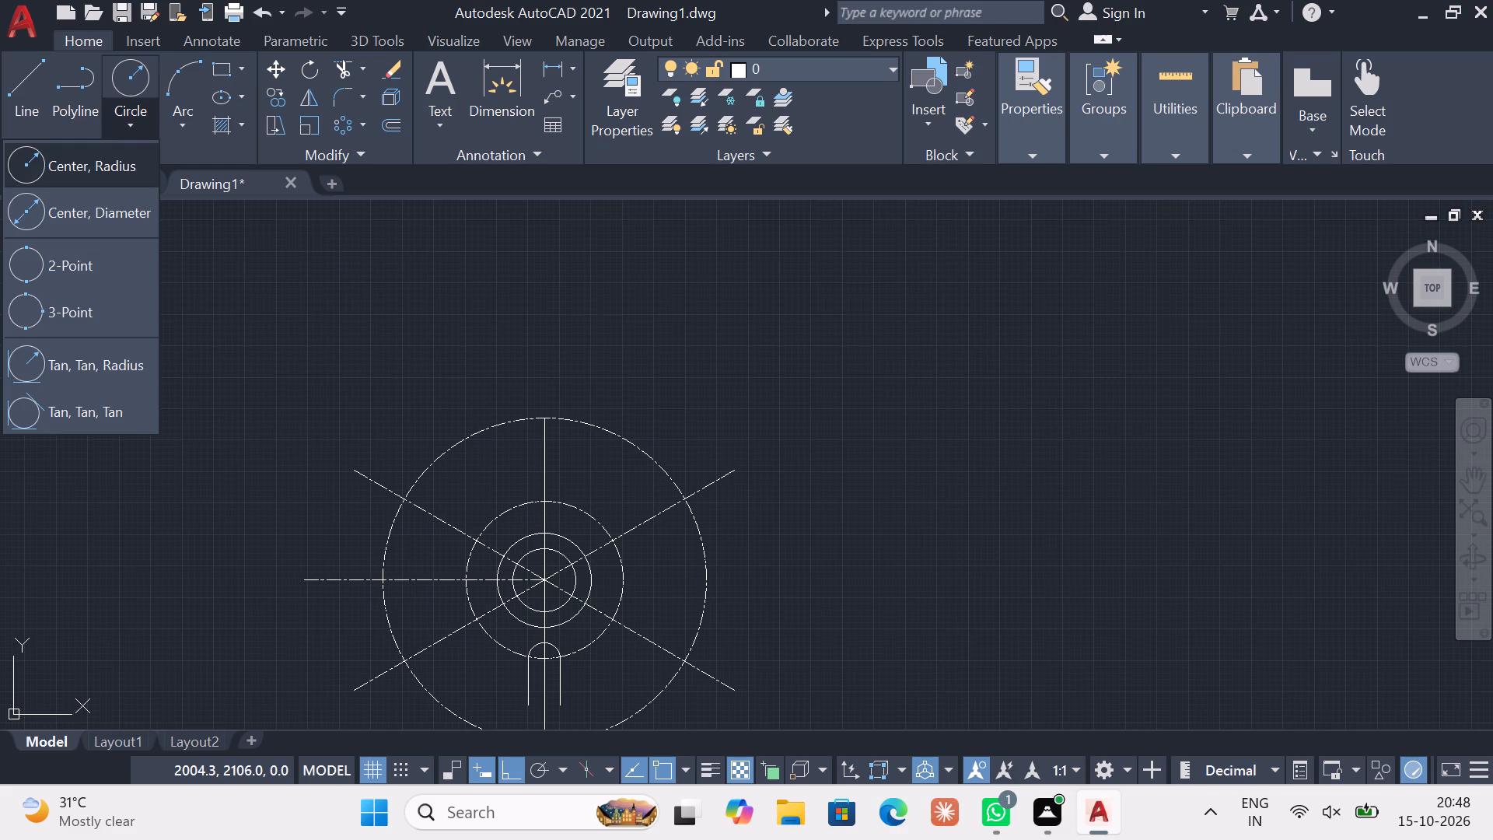
left_click(958, 465)
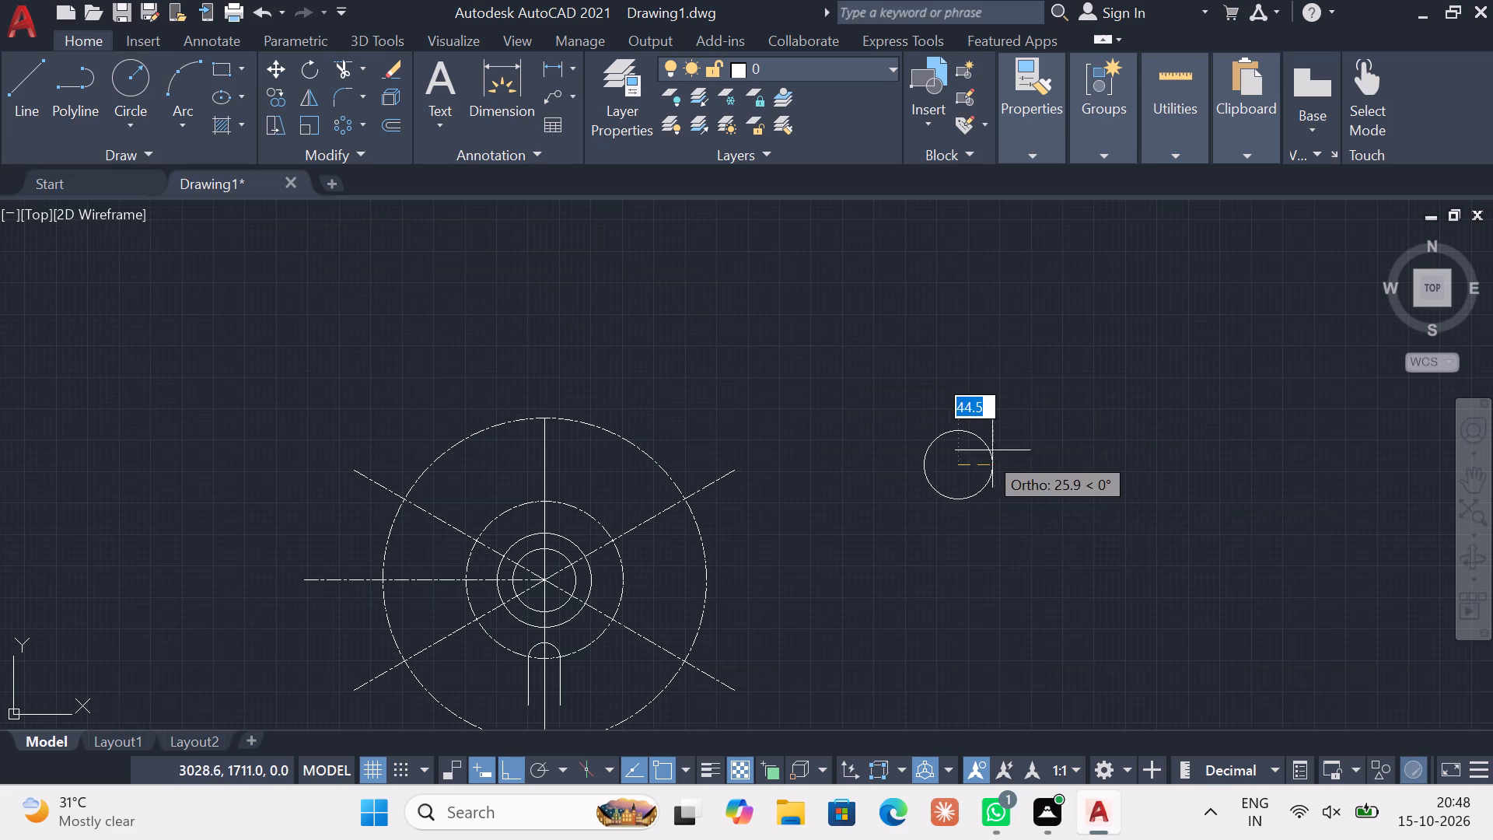
type("25")
key("Return")
key("Escape")
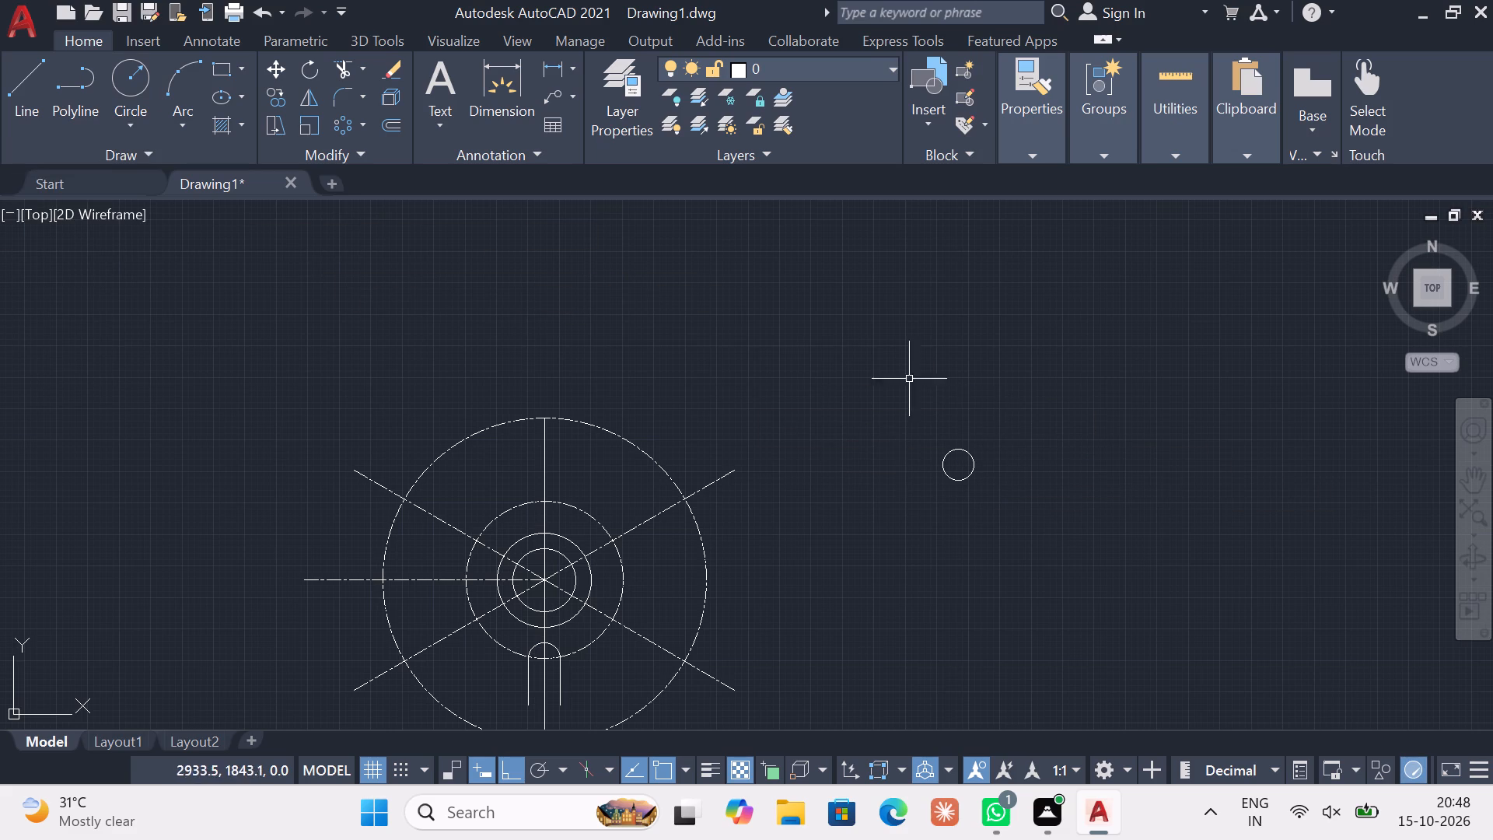
With Ortho off, move the new radius 25 circle by its centre onto the top quadrant of the inner dashed circle.
left_click_drag(894, 375, 938, 434)
left_click(1046, 573)
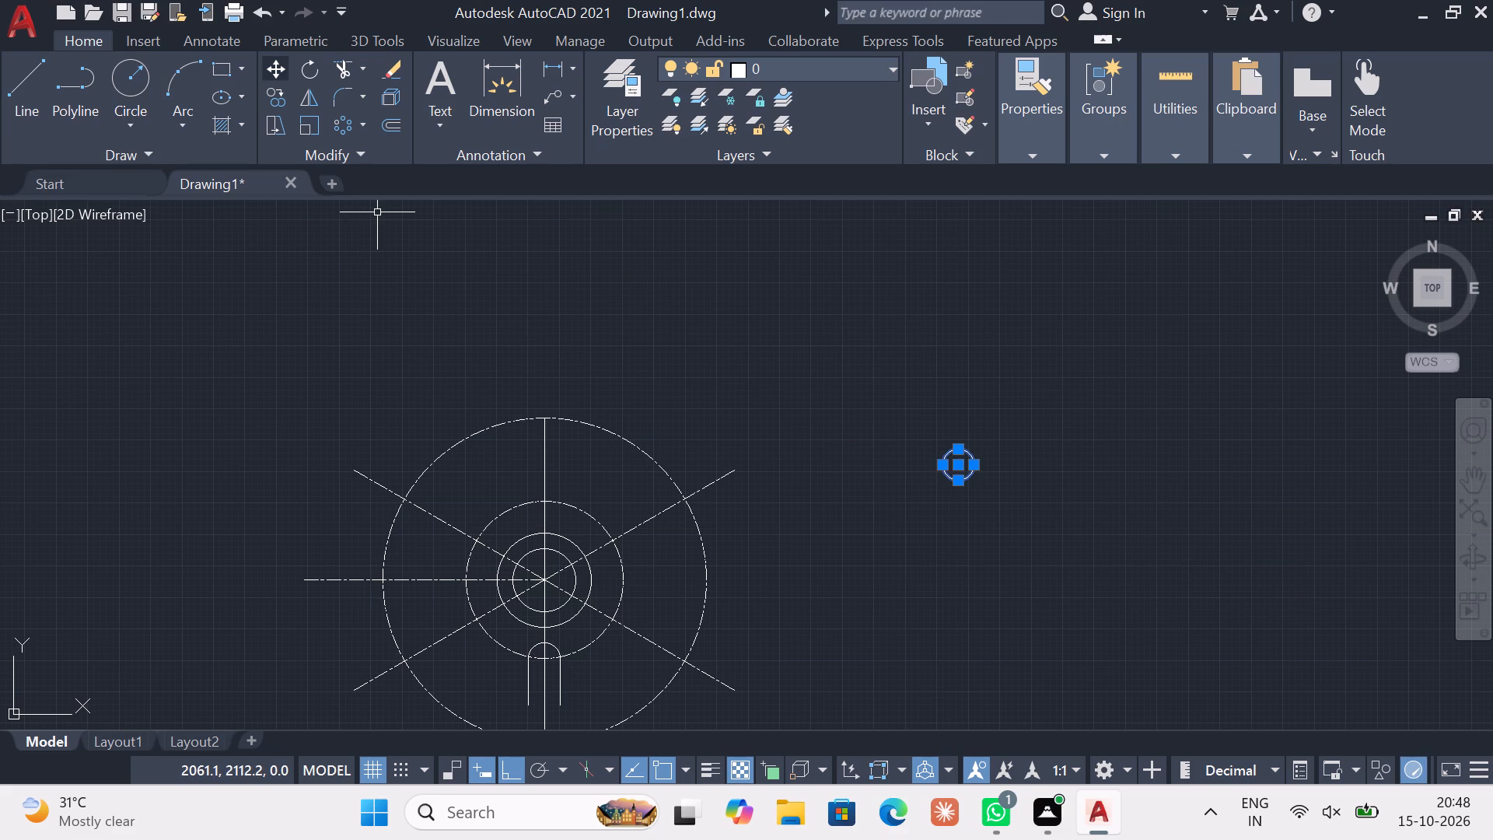
left_click(280, 73)
left_click(514, 772)
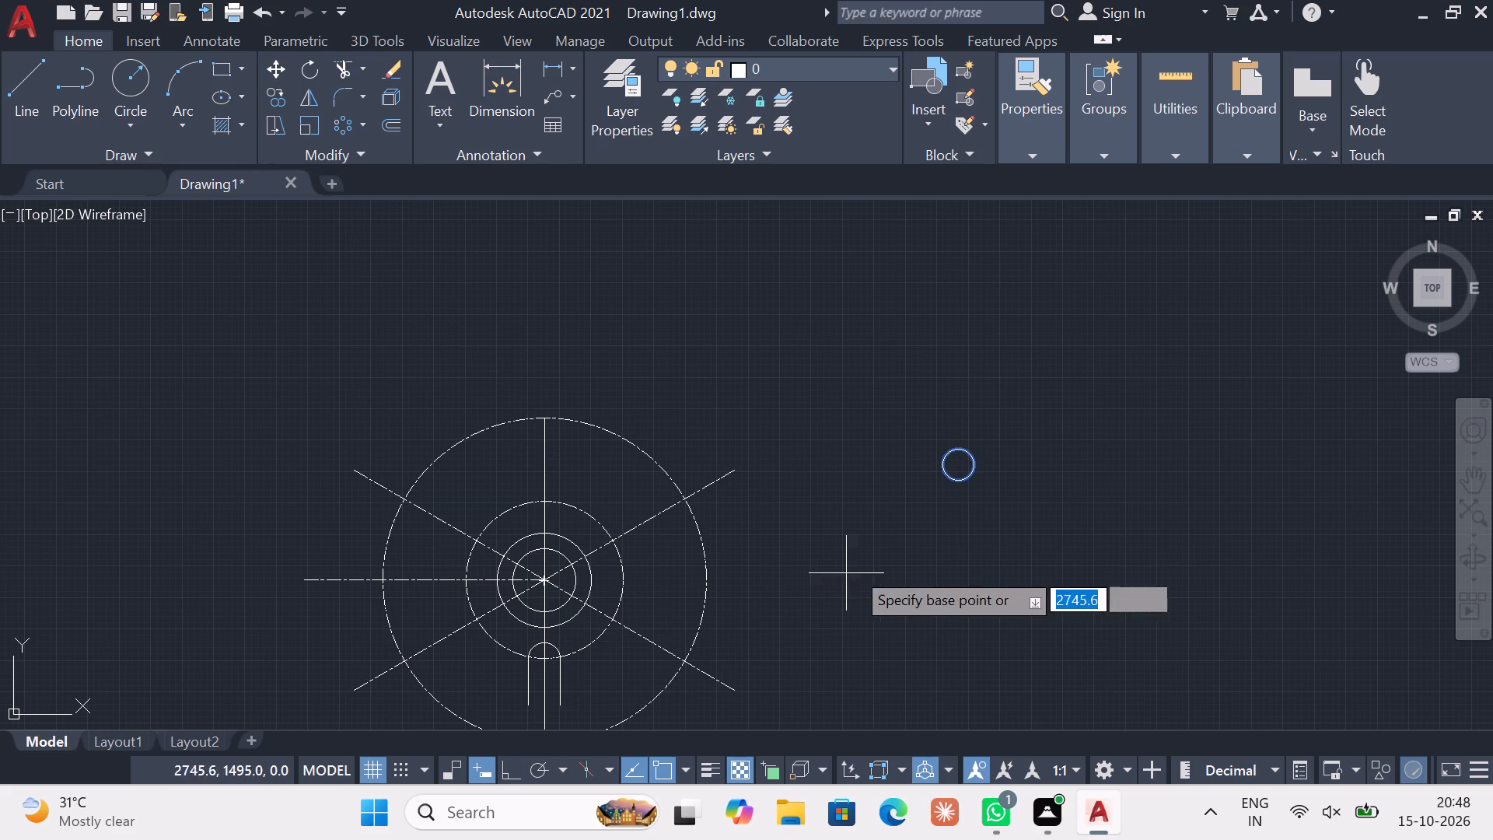
scroll(932, 495, "up", 2)
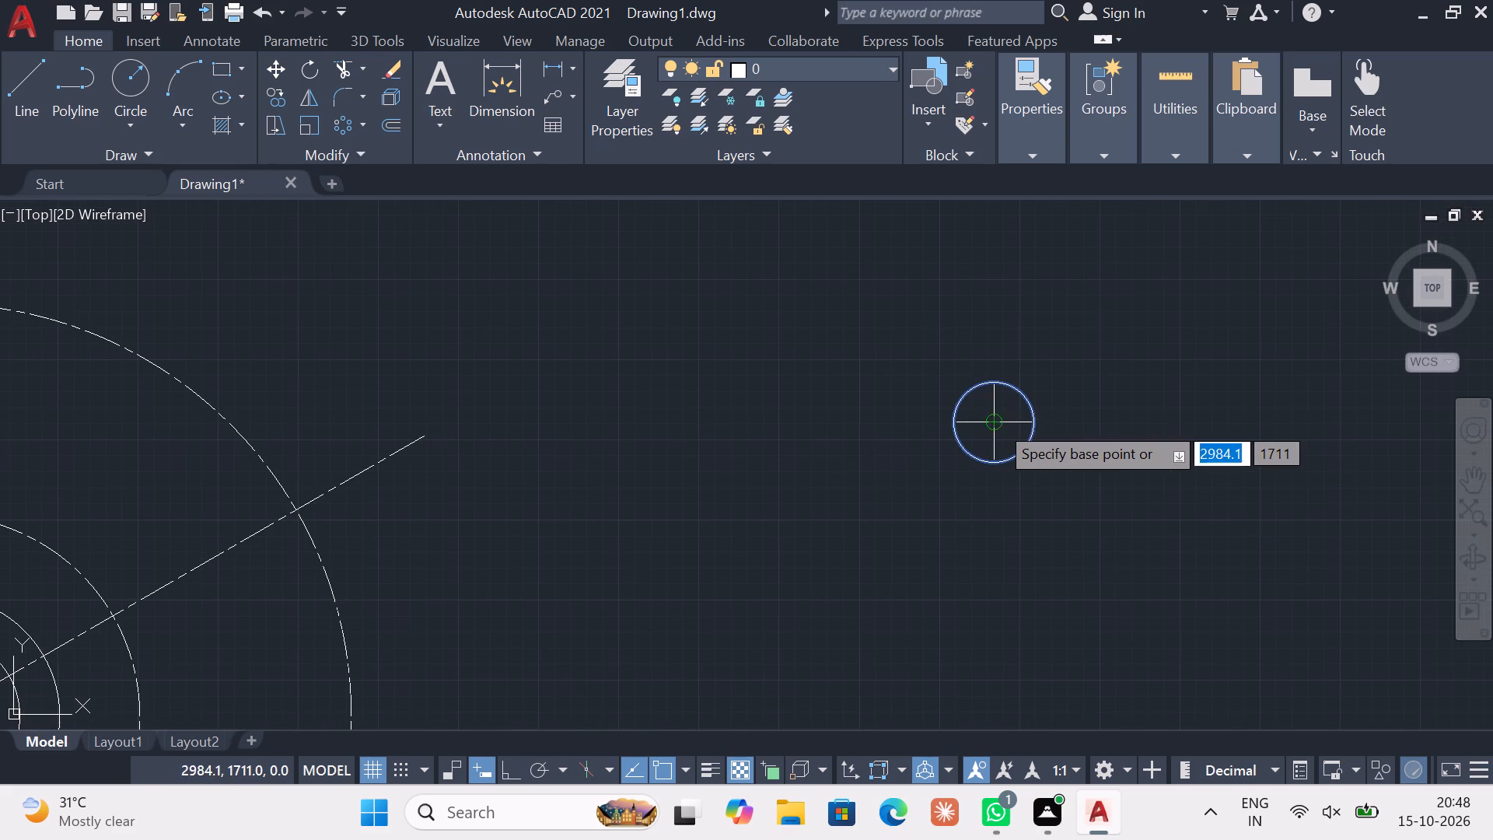
left_click(997, 422)
middle_click_drag(325, 380, 931, 497)
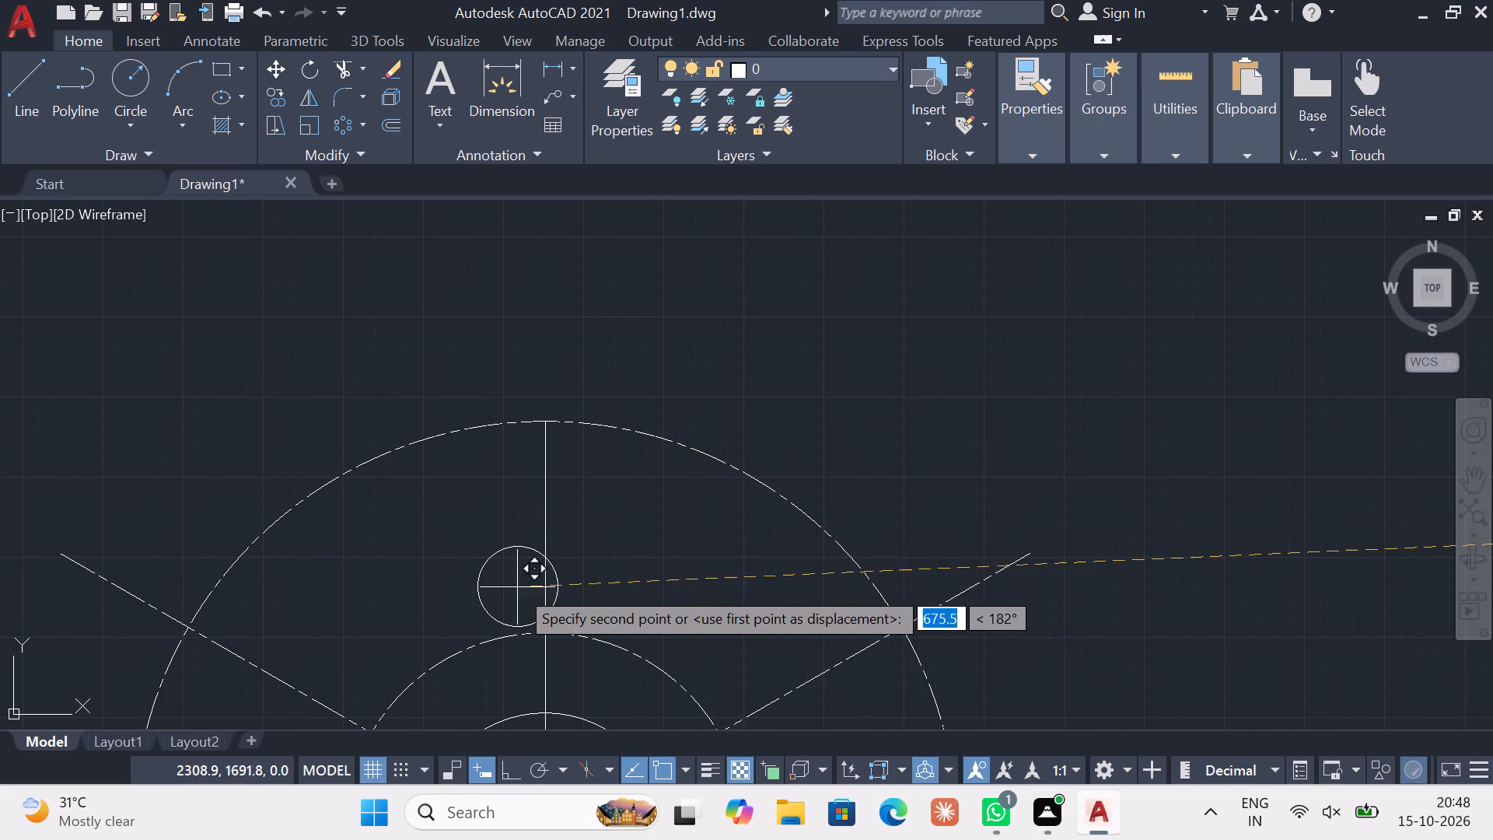
left_click(544, 629)
key("Escape")
With Ortho on, draw a 76-long line straight up from the top hole circle's left intersection with the inner dashed circle.
middle_click_drag(562, 612, 581, 442)
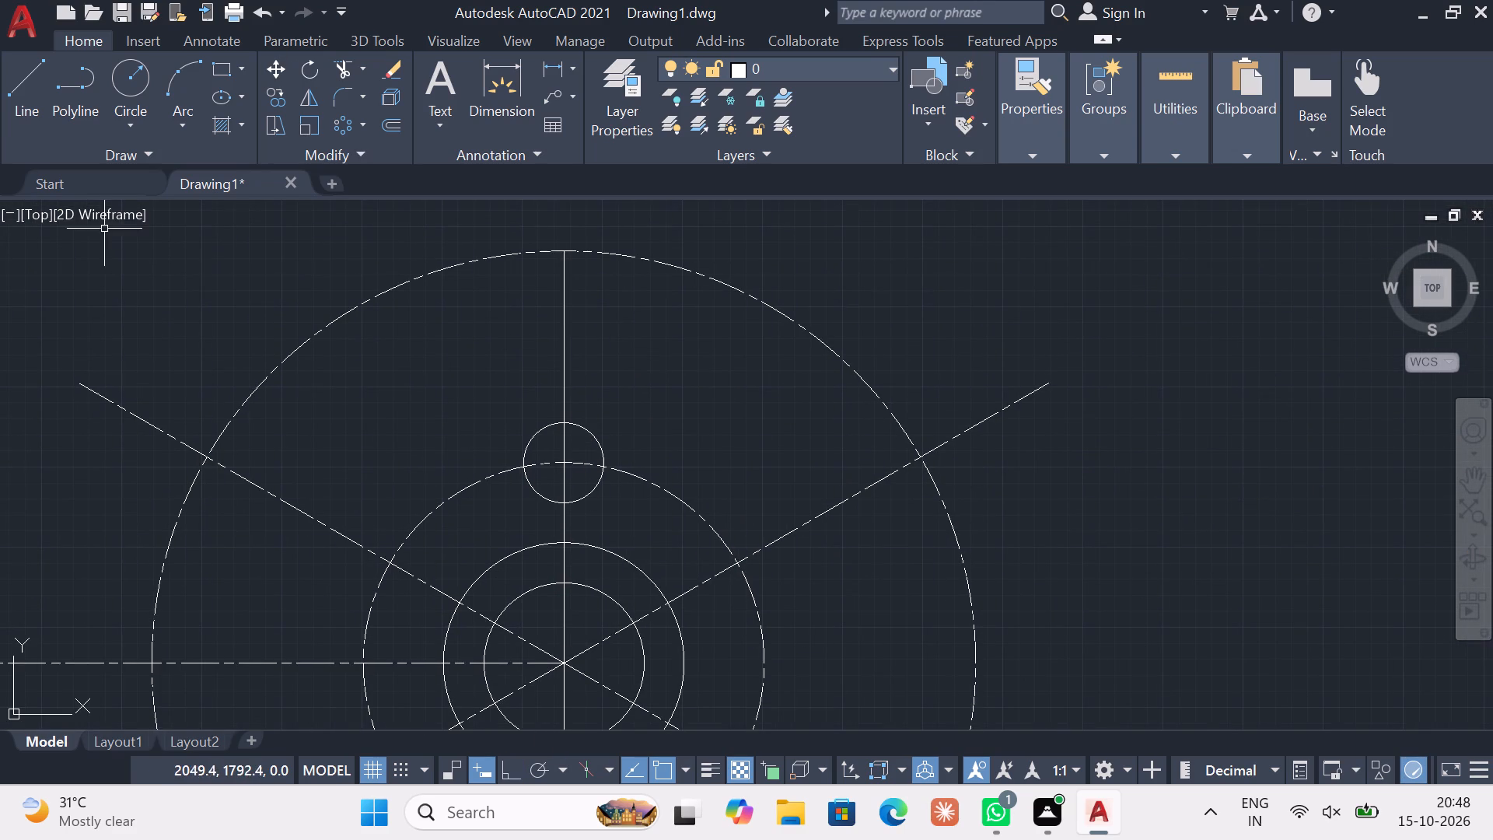
left_click(10, 110)
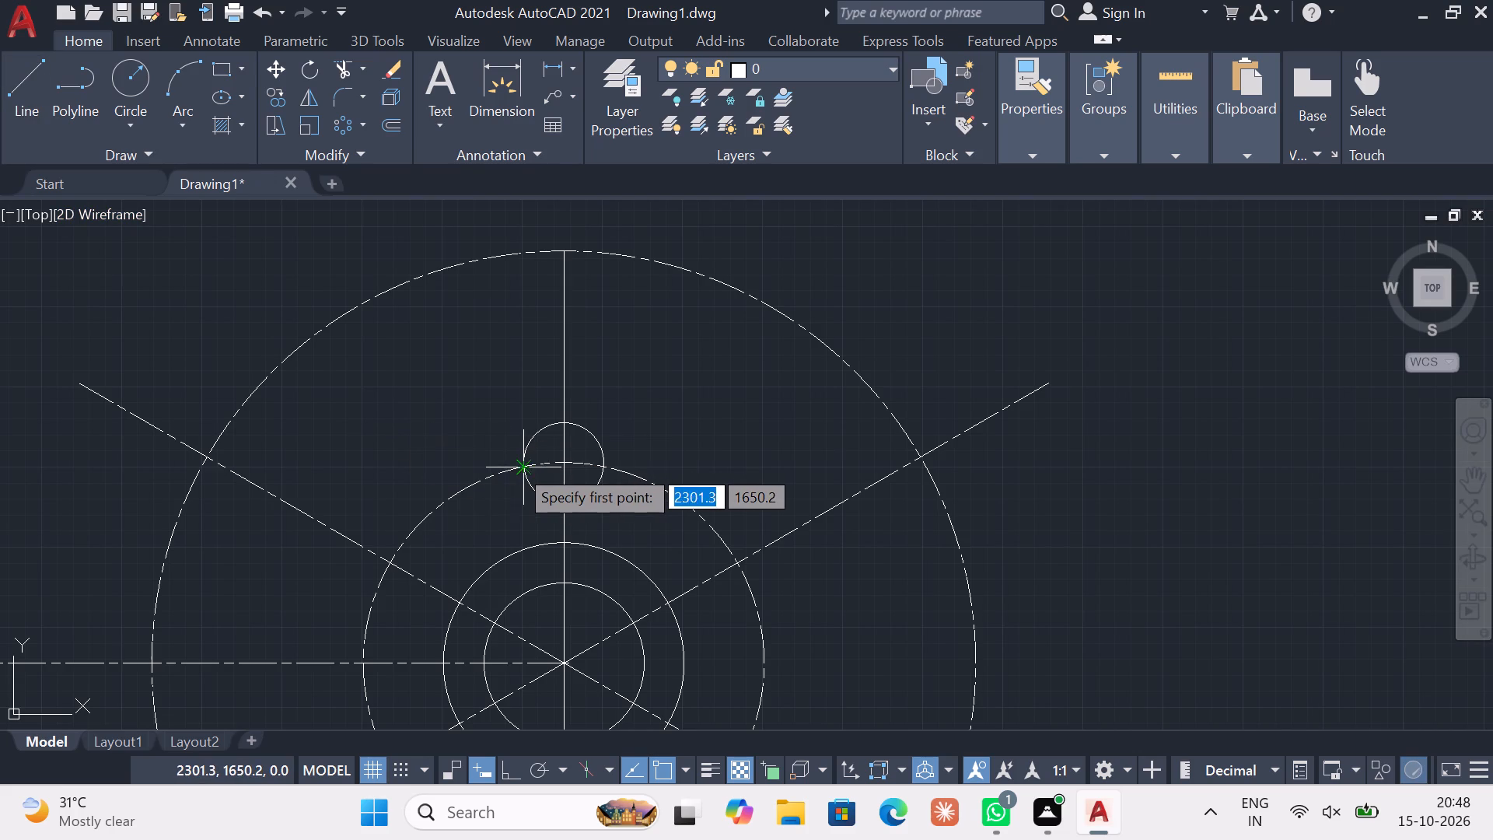
left_click(516, 466)
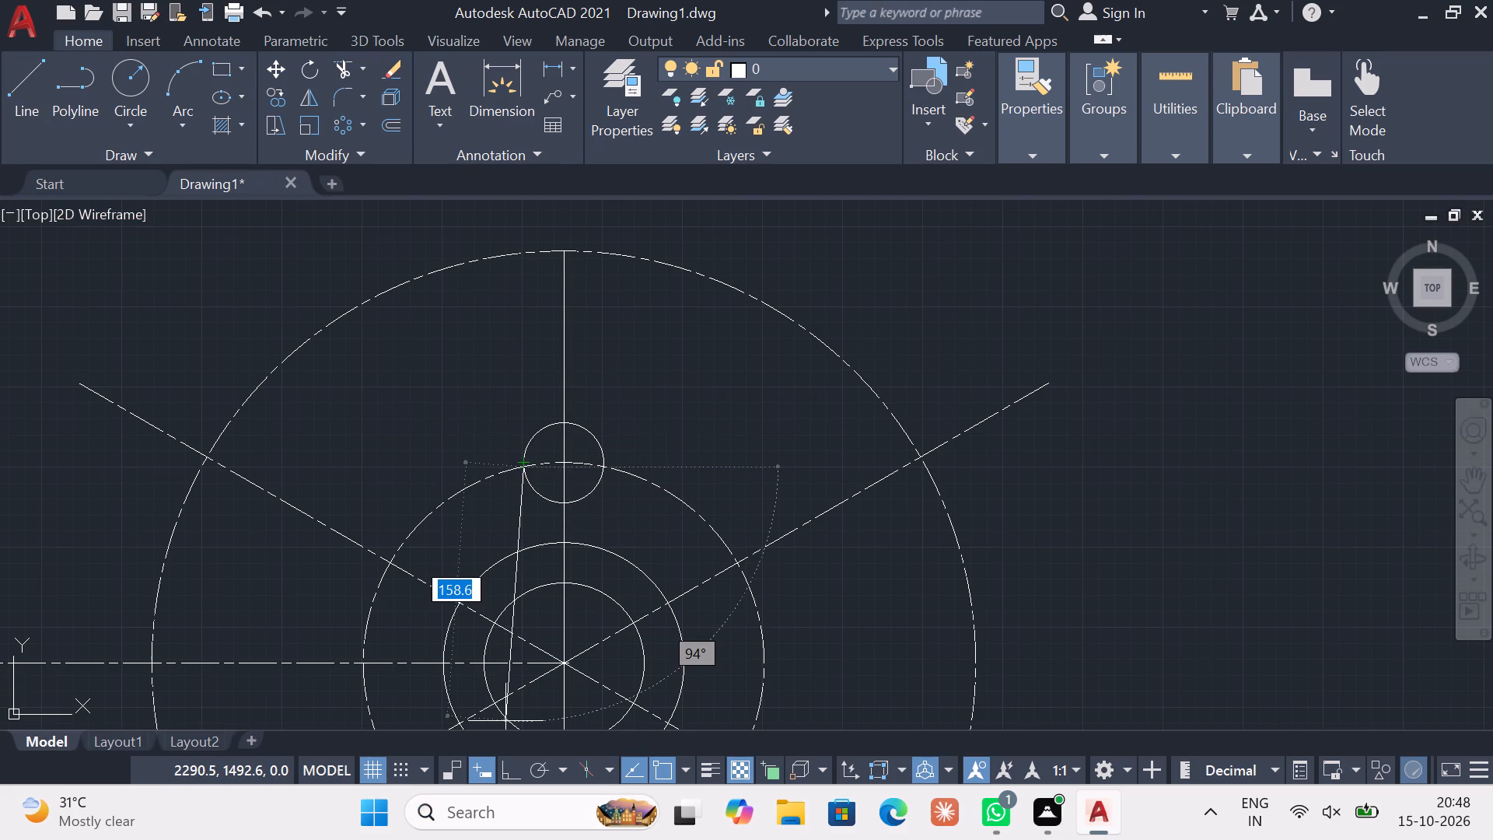
left_click(519, 778)
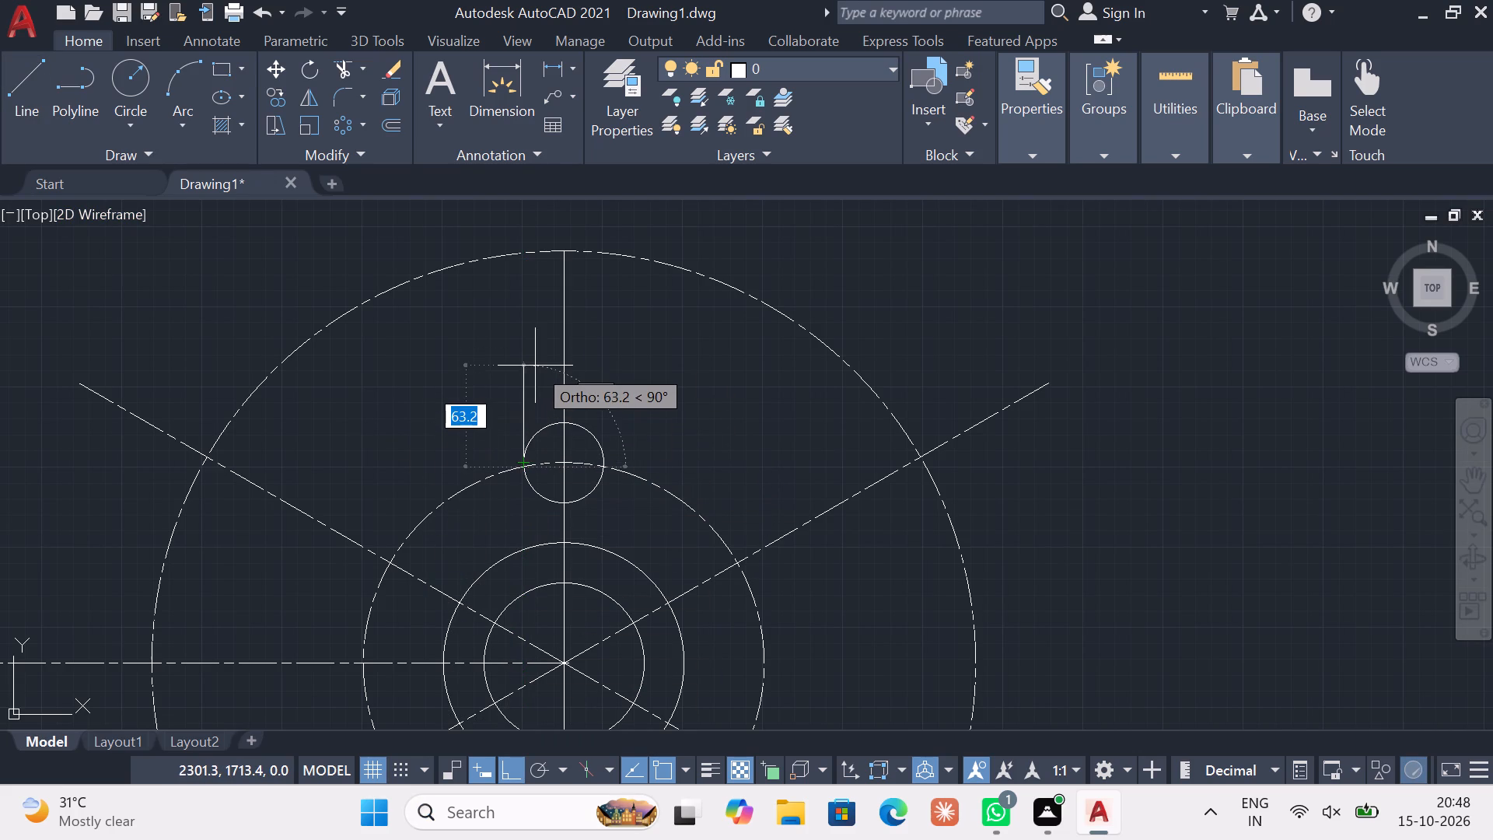
type("76")
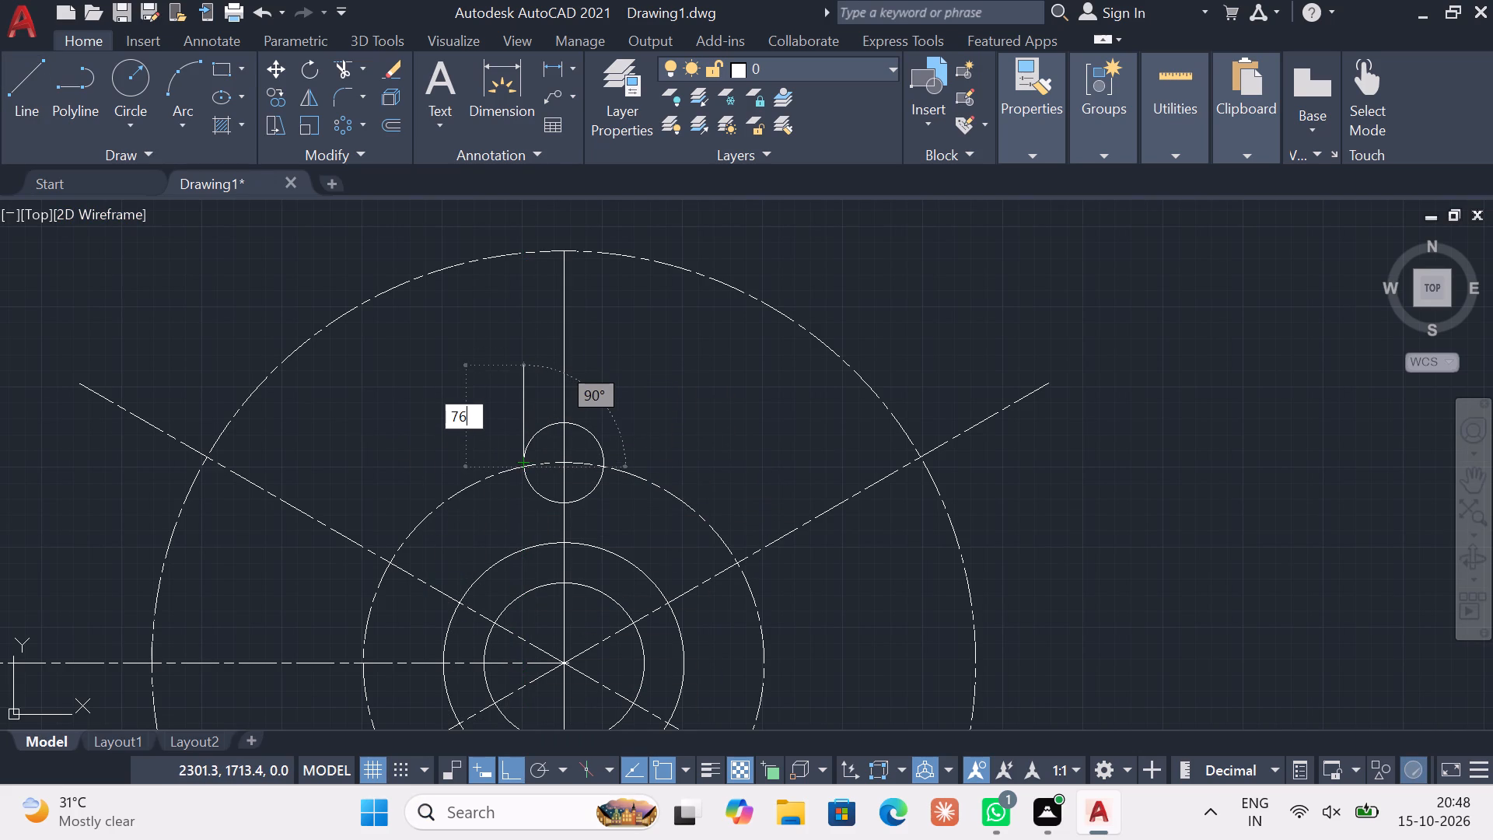
key("Return")
key("Escape")
key("Escape")
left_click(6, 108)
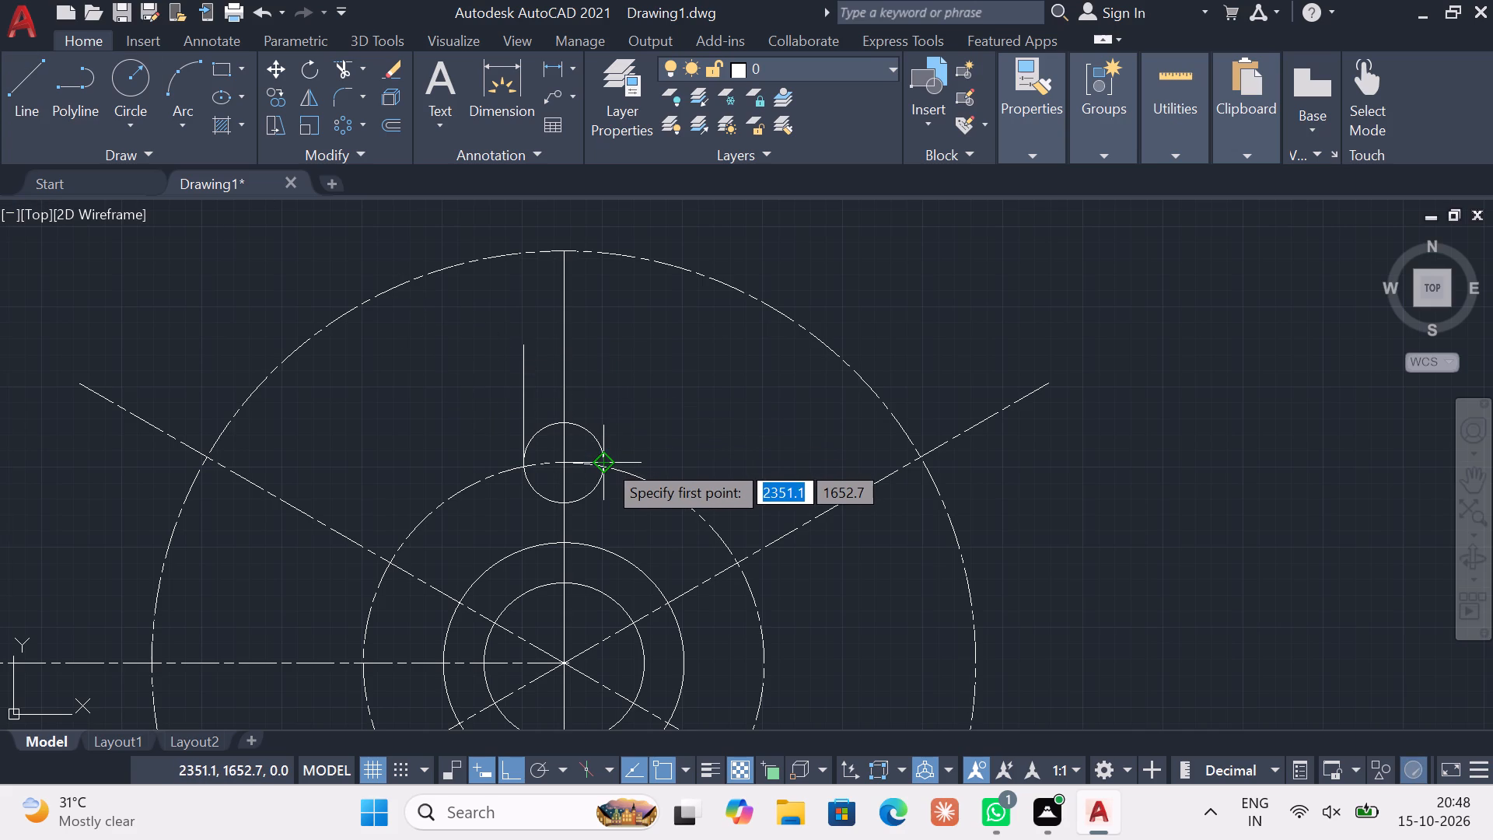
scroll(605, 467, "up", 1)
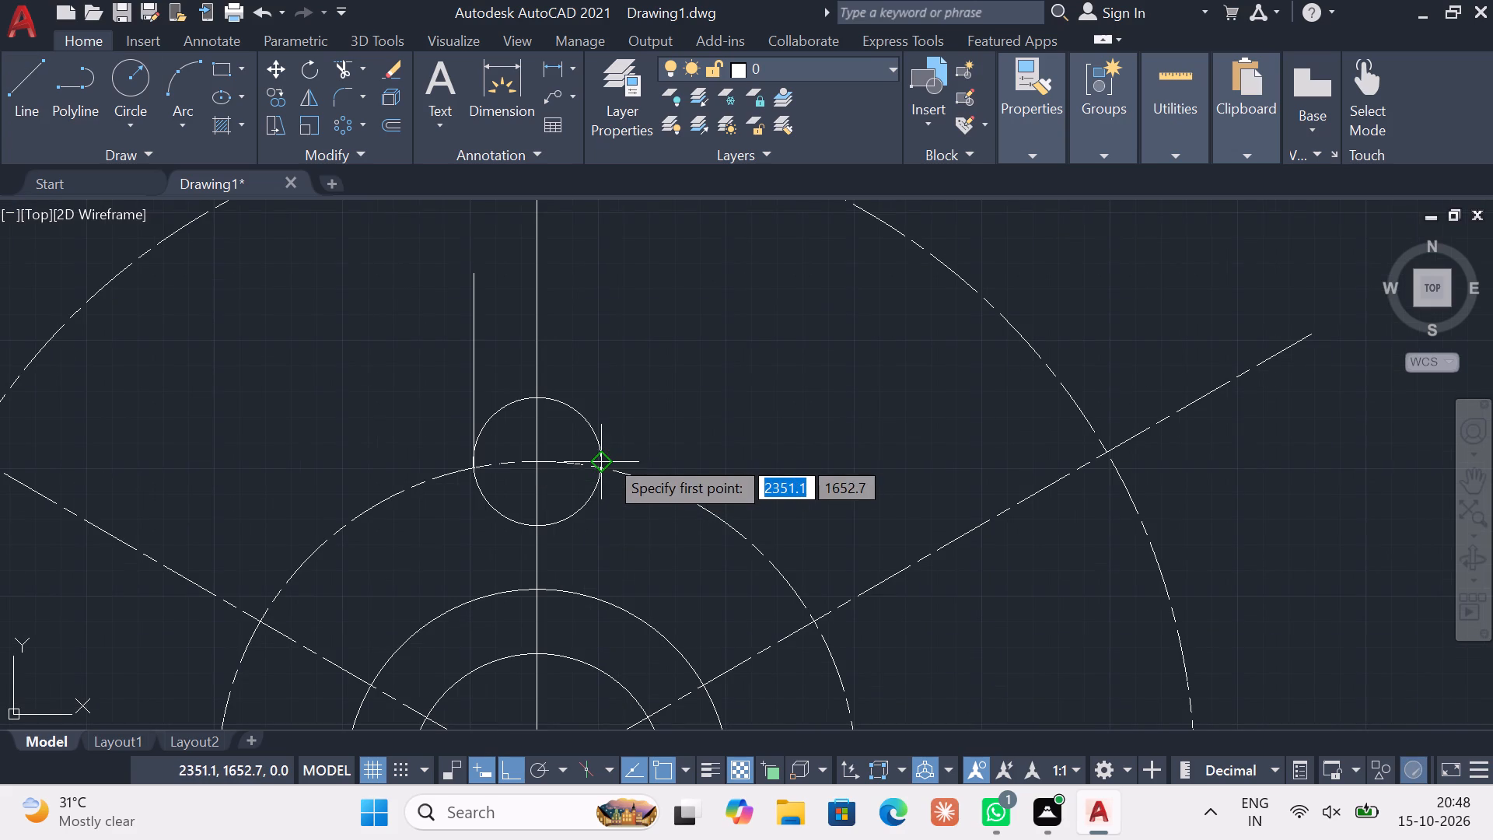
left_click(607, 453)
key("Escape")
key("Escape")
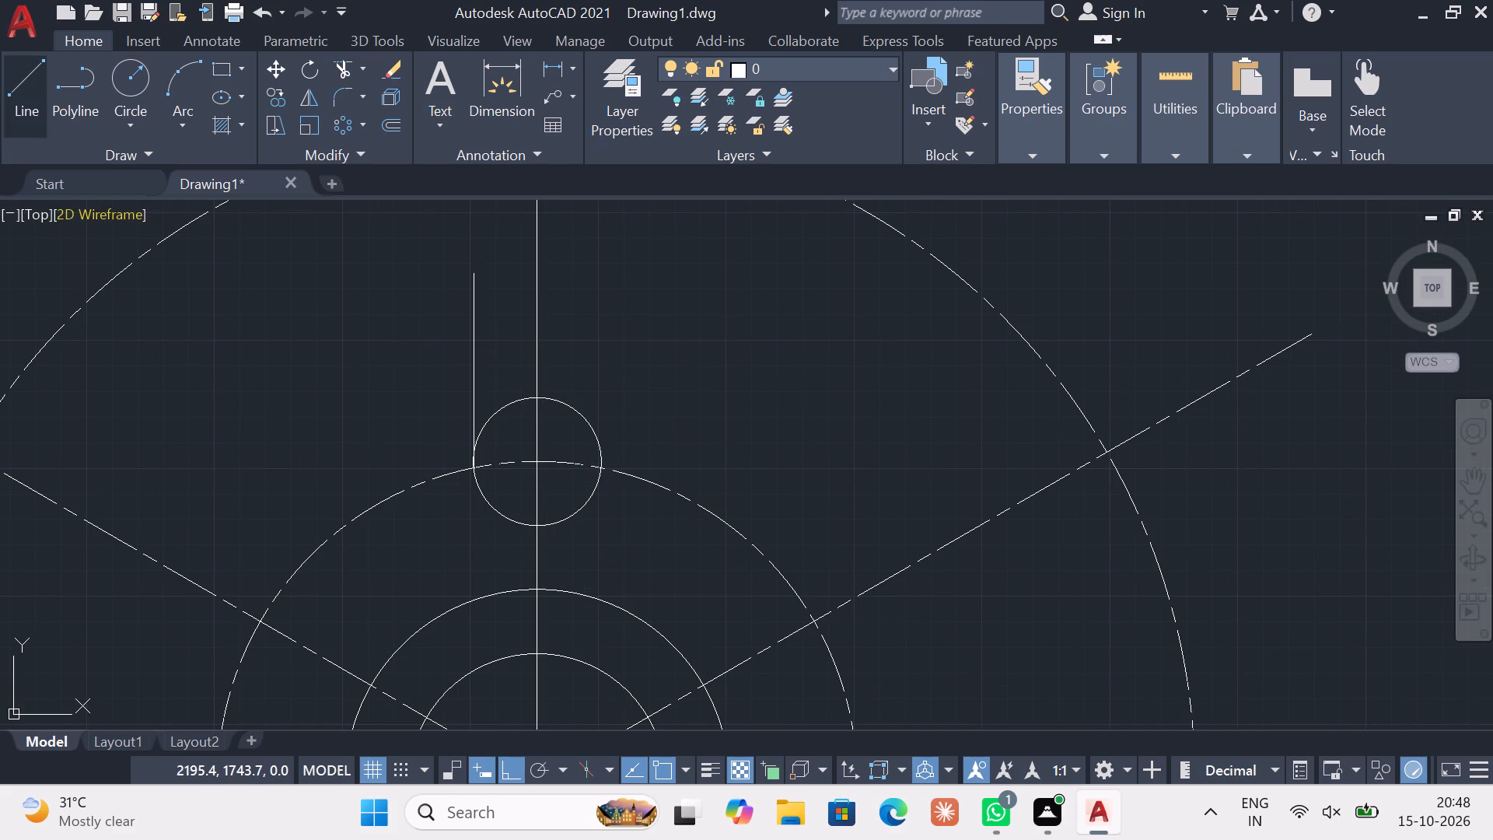
Draw a 76-long line straight up from the top hole circle's right intersection with the inner dashed circle.
left_click(23, 121)
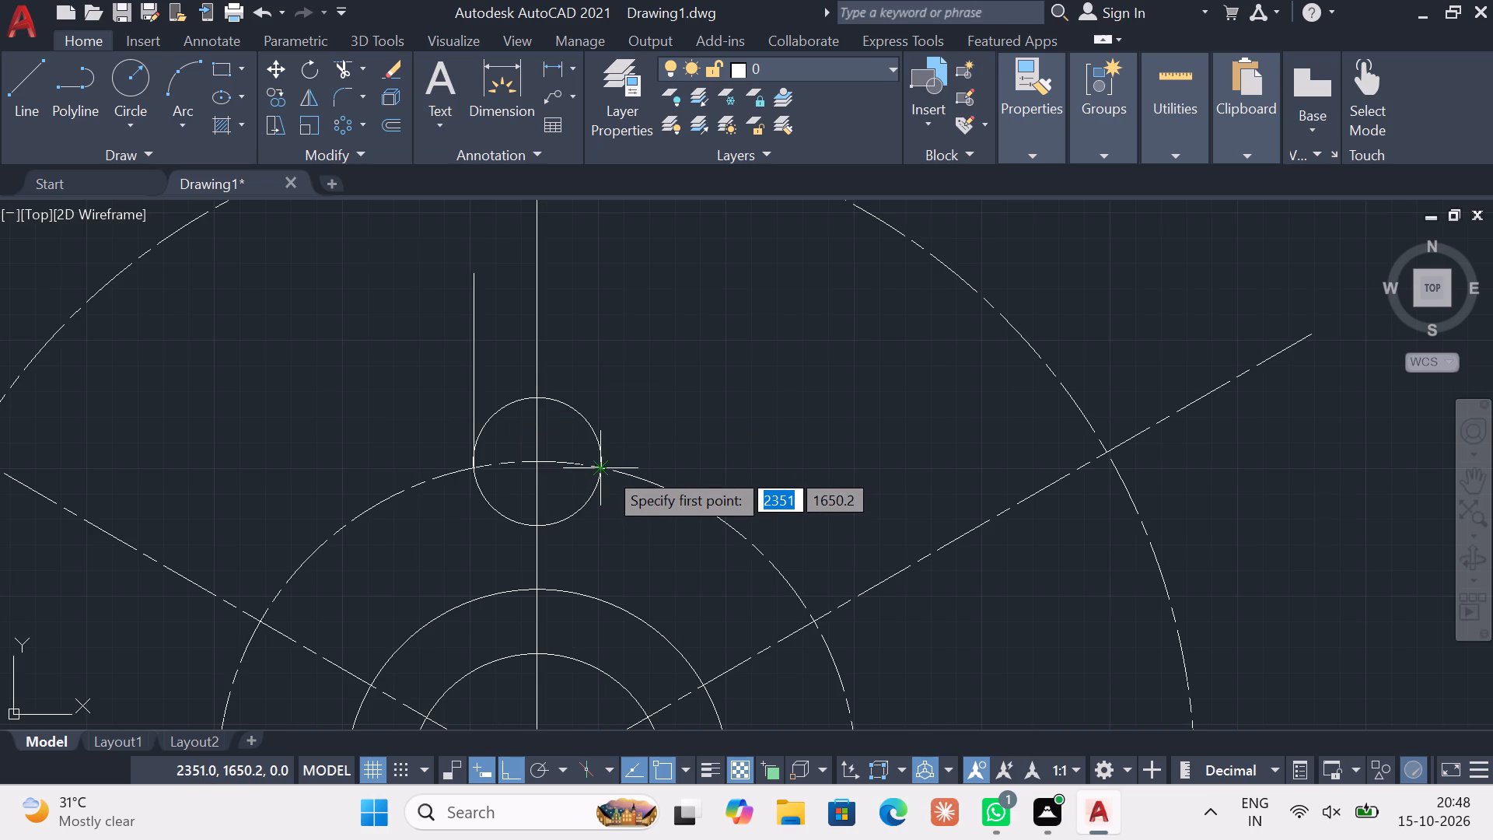
left_click(606, 469)
key("7")
key("6")
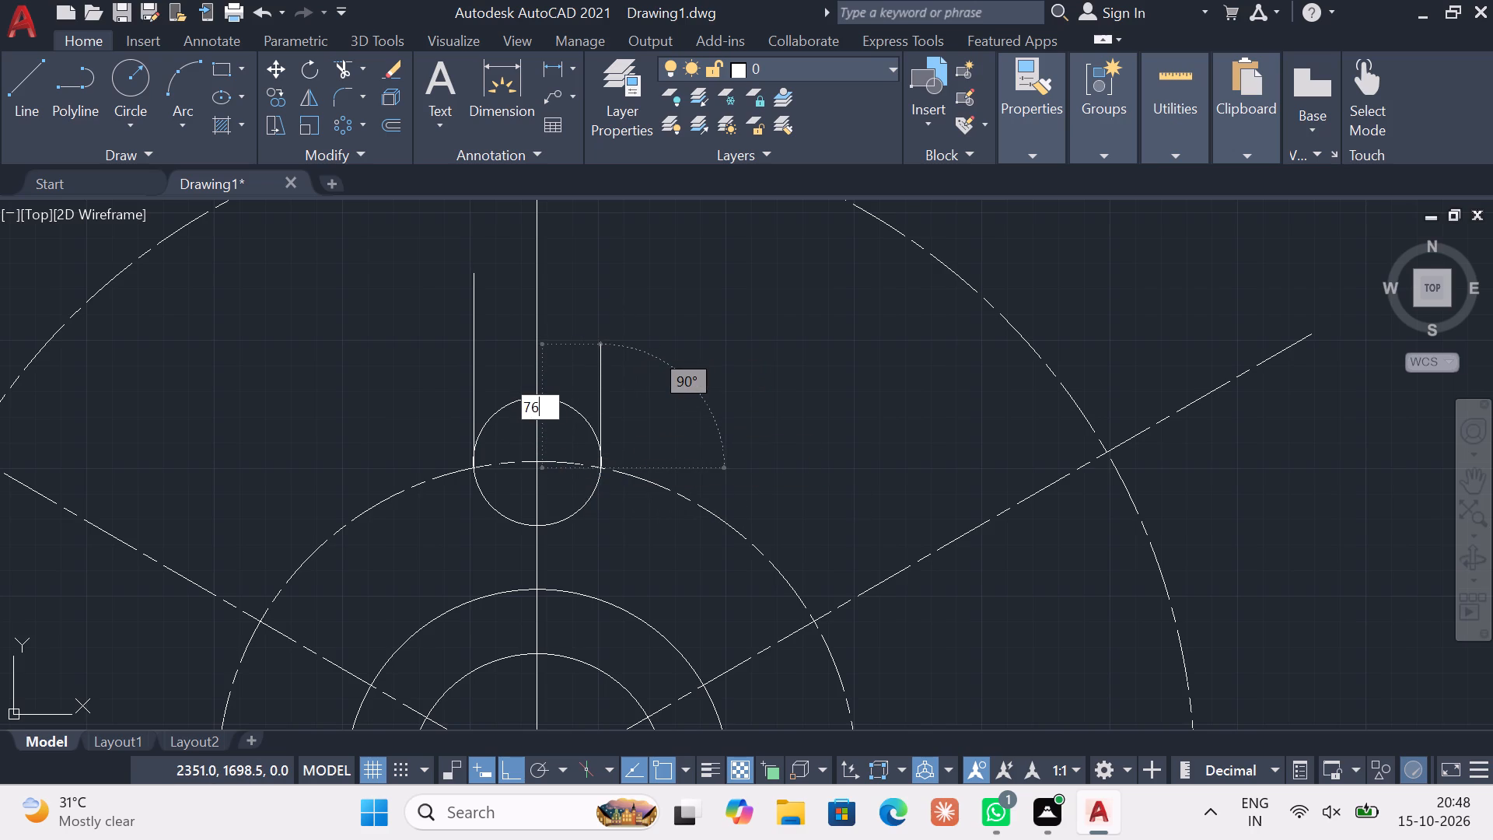
key("Return")
key("Escape")
key("Escape")
Delete the vertical side line on the left of the top hole circle.
left_click(498, 353)
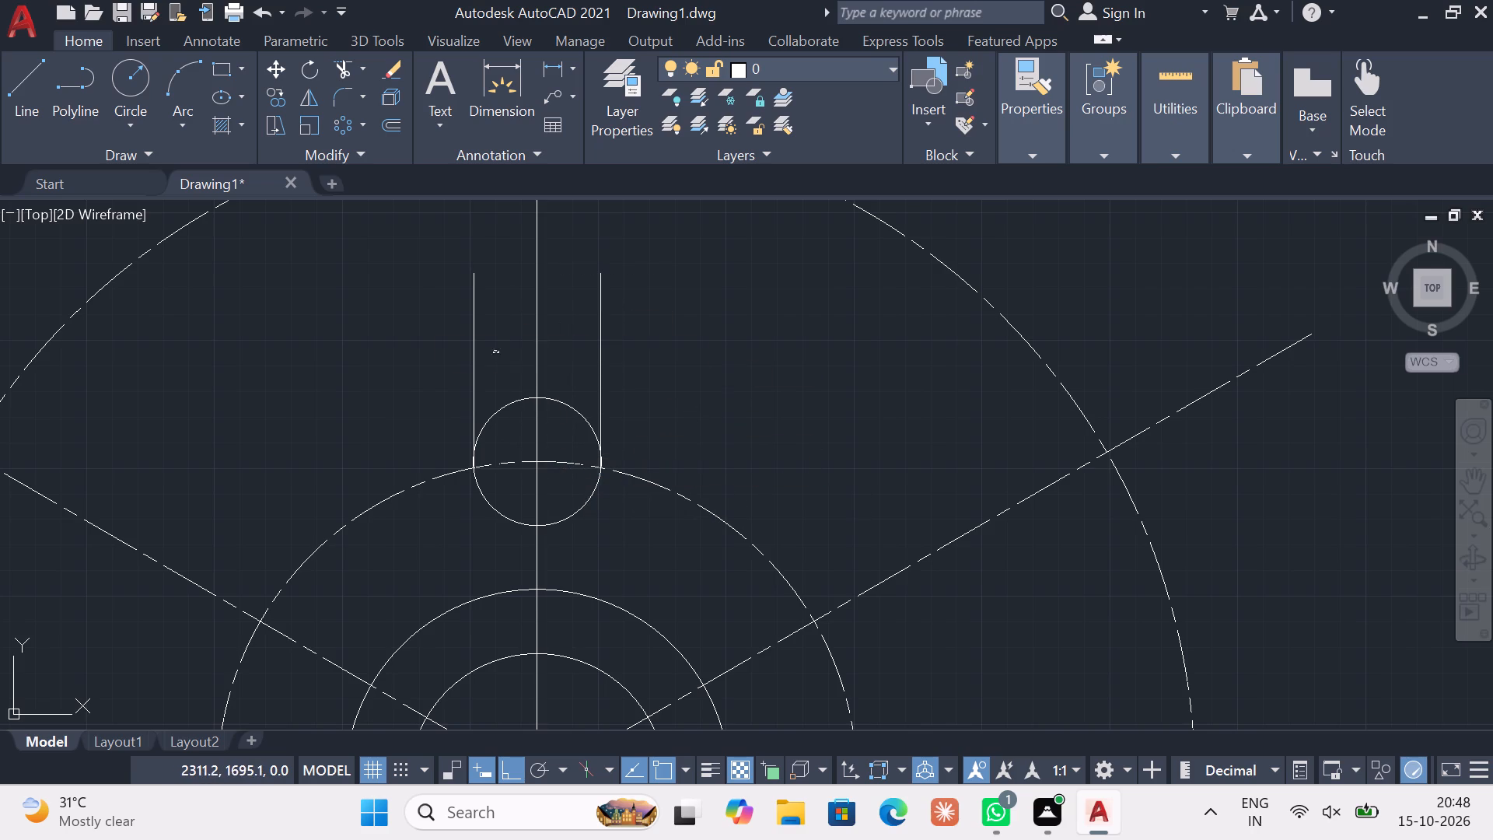
left_click(400, 312)
key("Delete")
key("Escape")
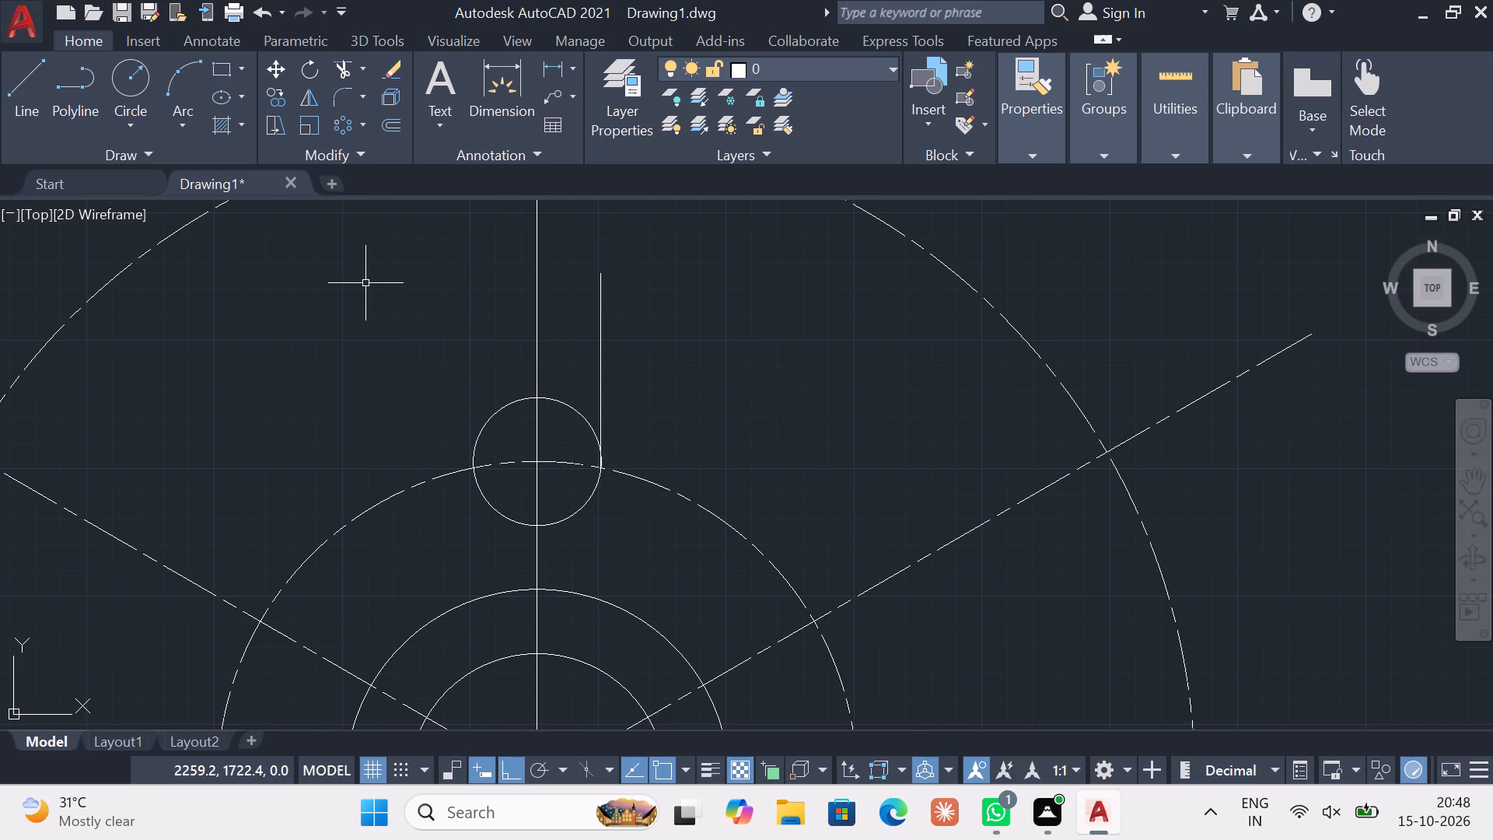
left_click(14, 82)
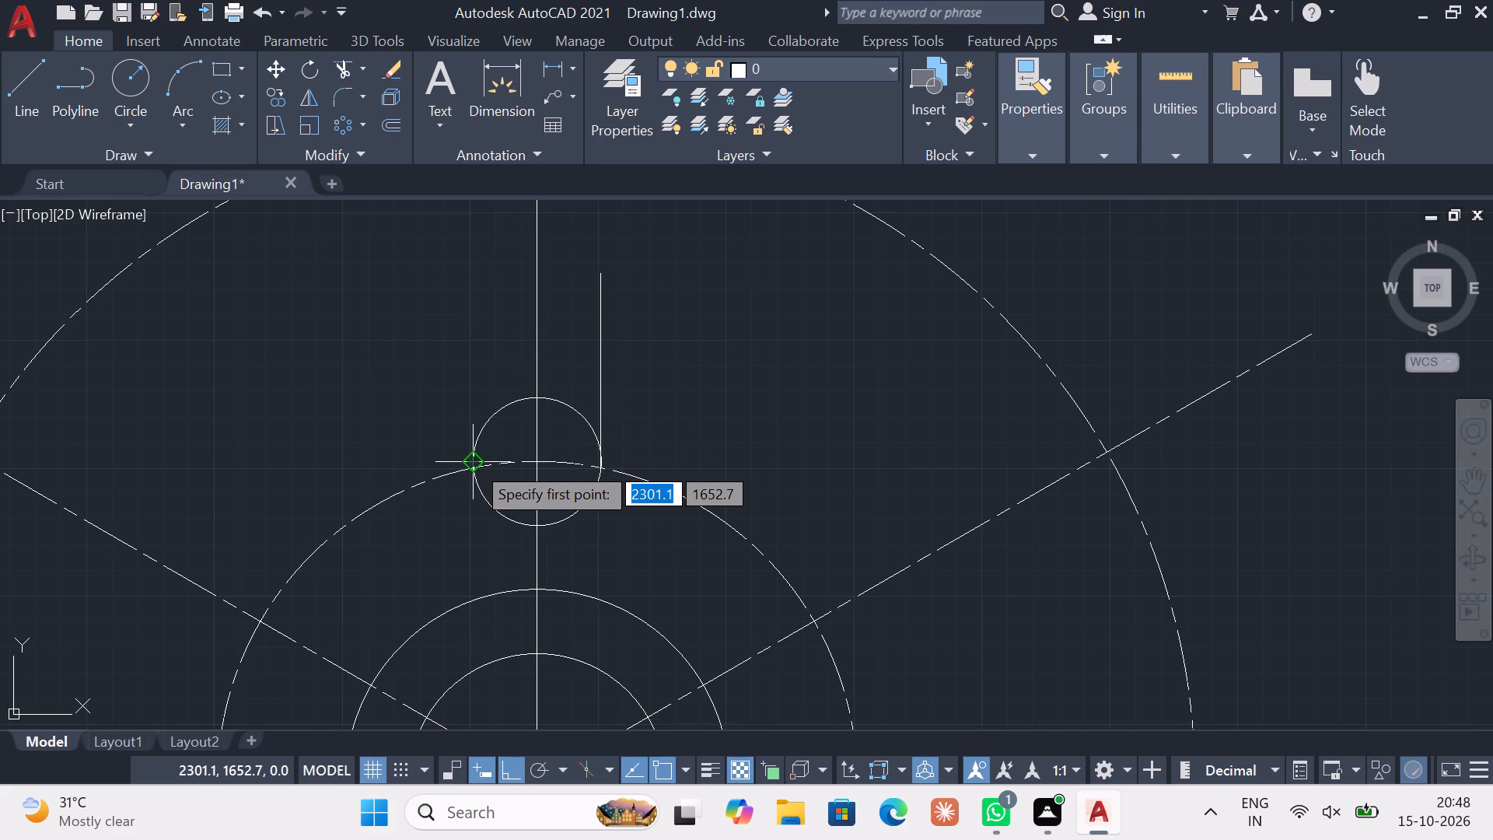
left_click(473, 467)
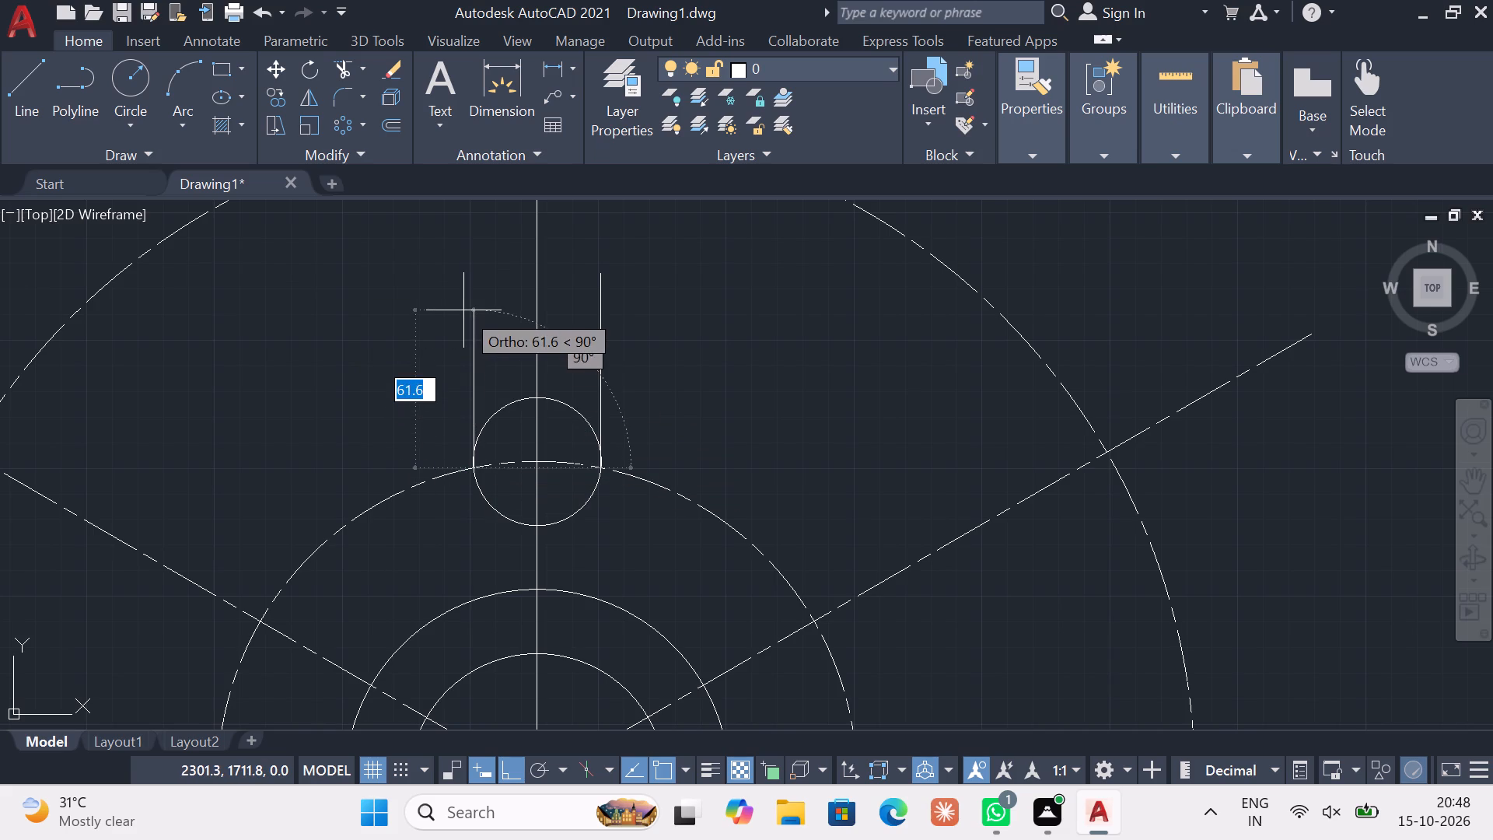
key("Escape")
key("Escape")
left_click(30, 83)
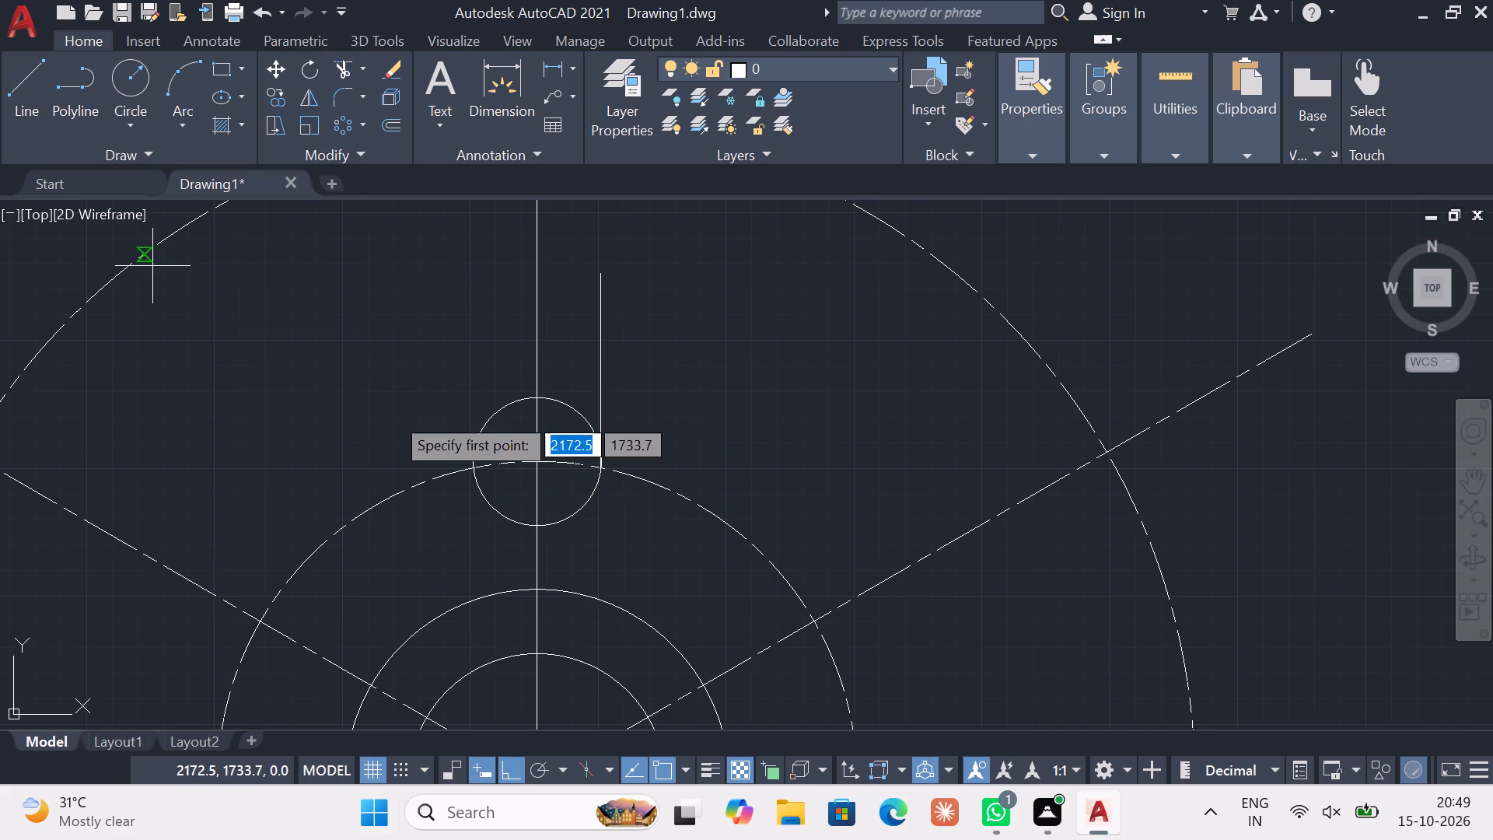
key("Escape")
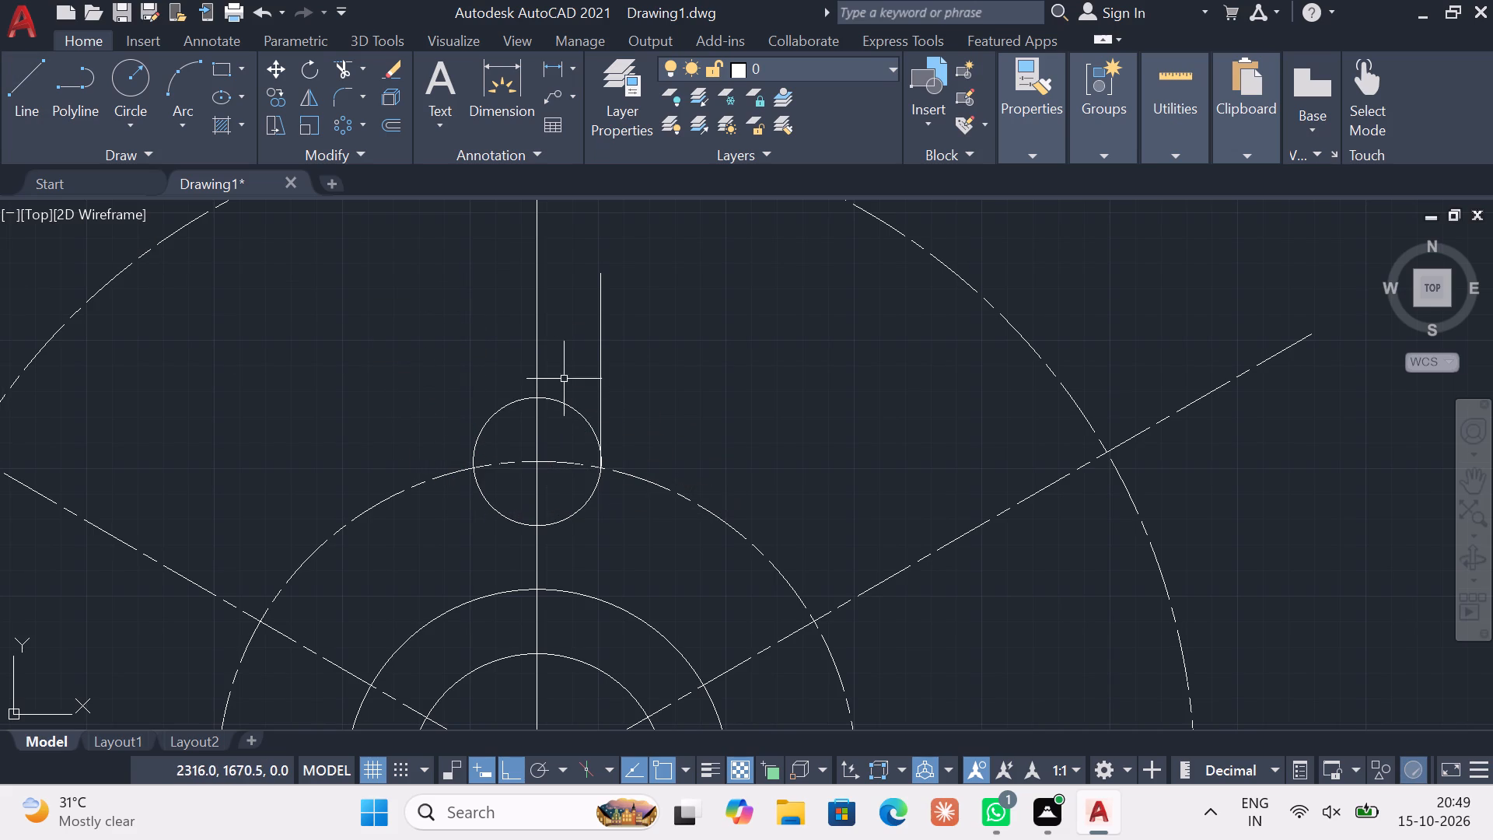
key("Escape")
Mirror the top slot's right side line about the vertical centre line, keeping the original line.
left_click(627, 359)
left_click(584, 346)
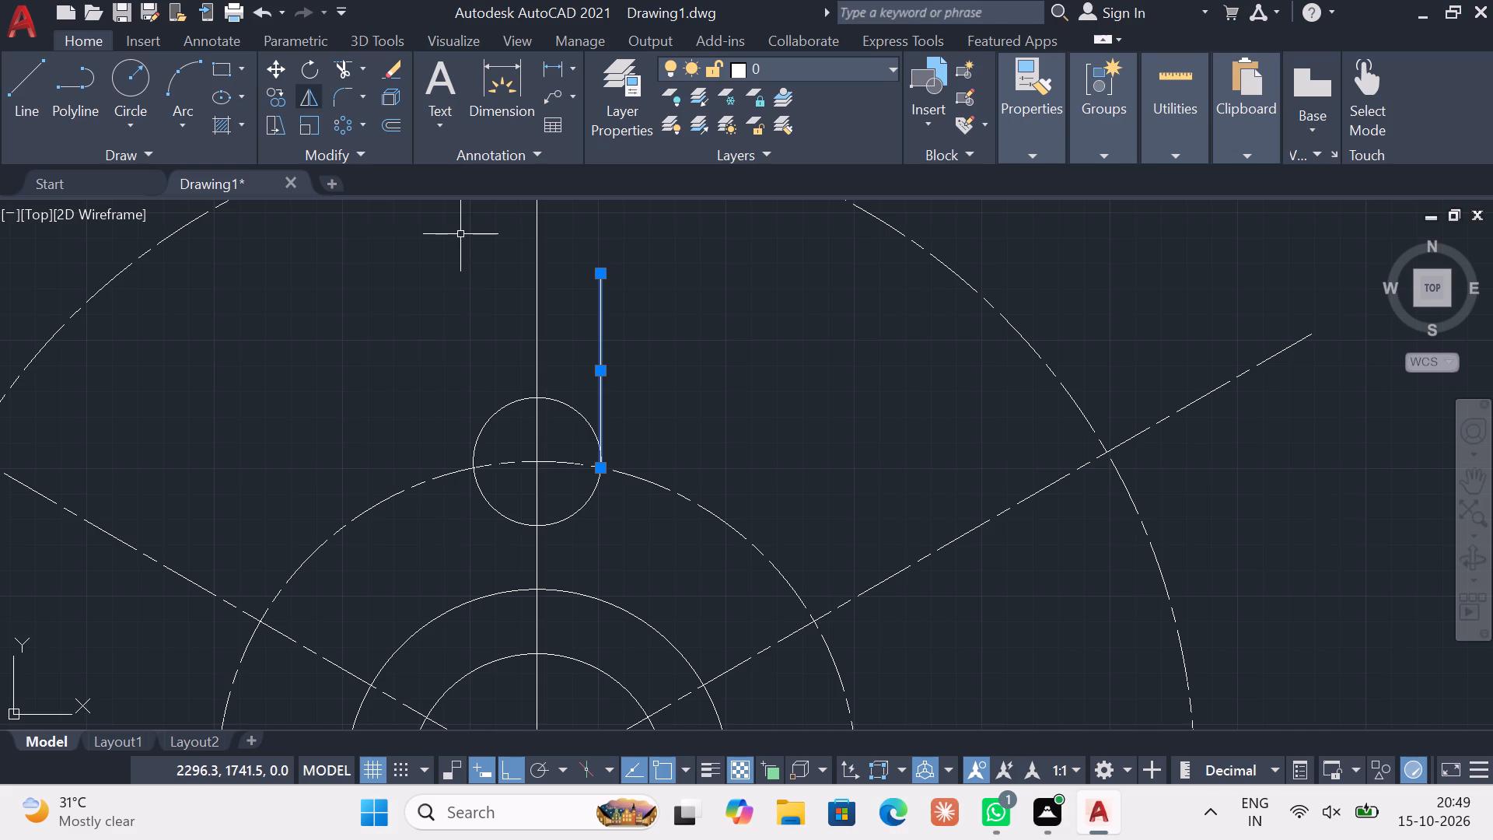
left_click(306, 103)
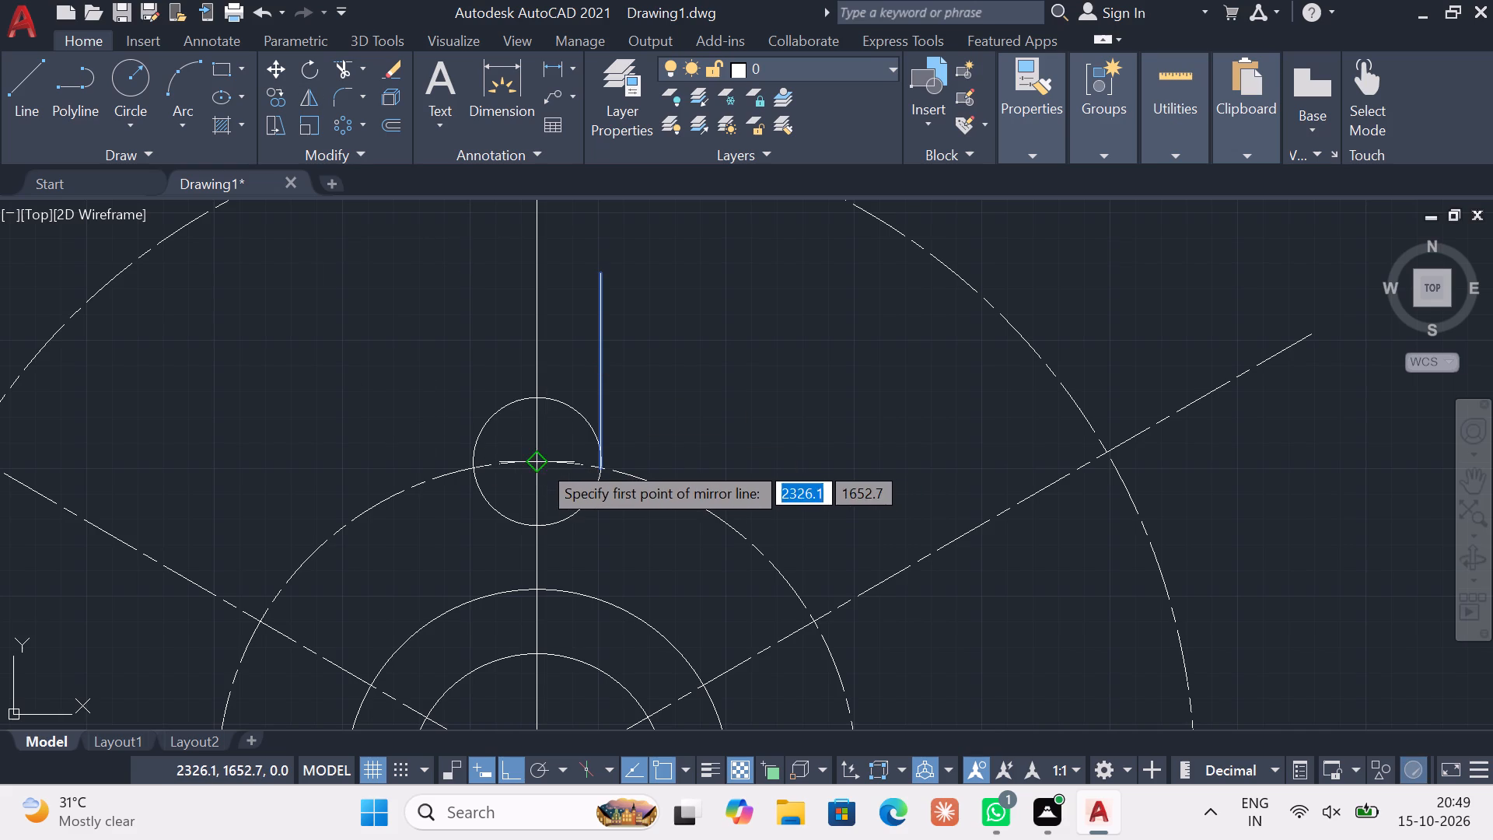
left_click(540, 462)
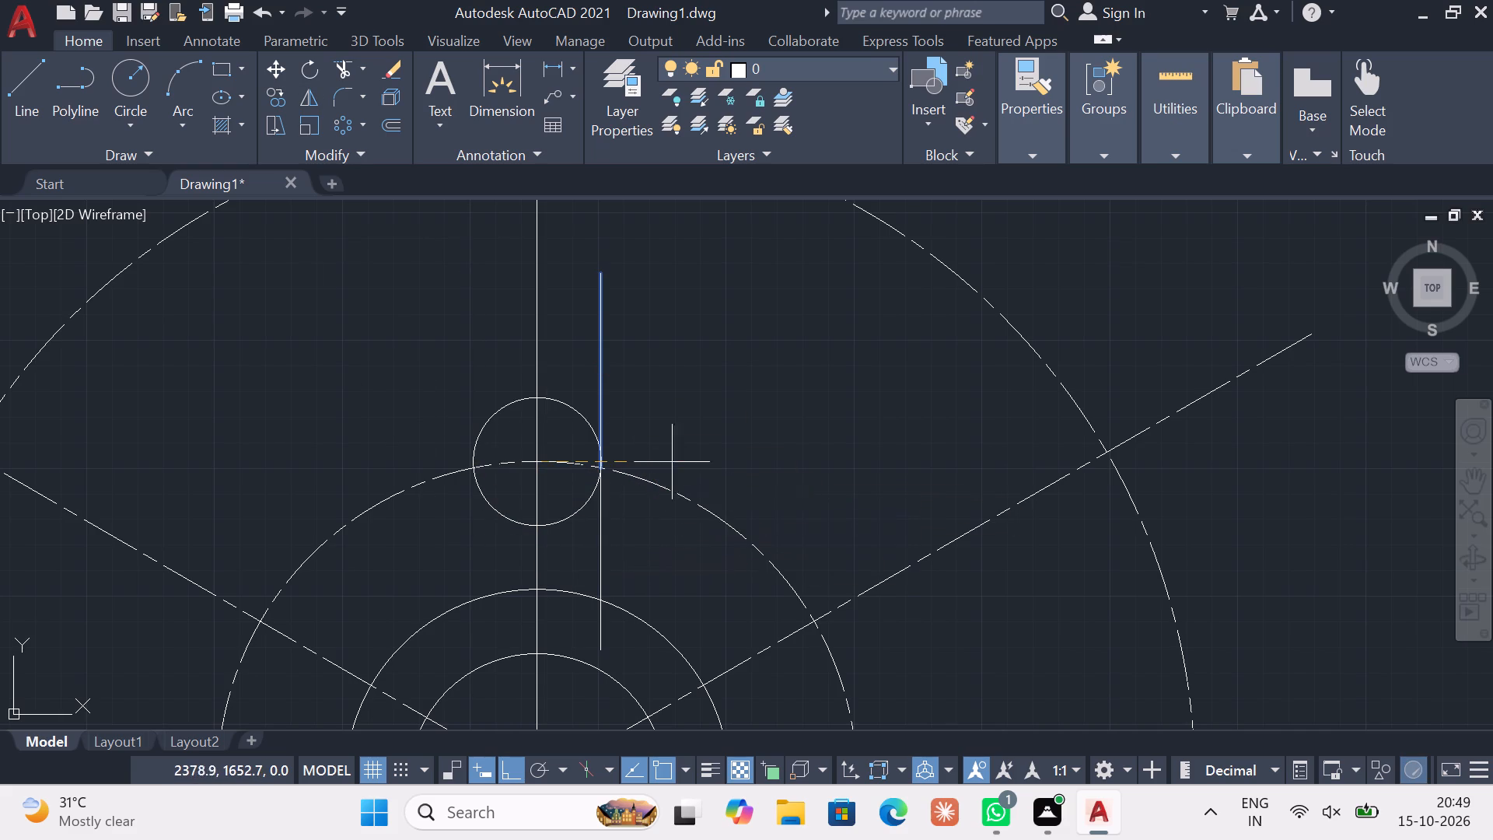
left_click(564, 310)
left_click_drag(610, 397, 557, 323)
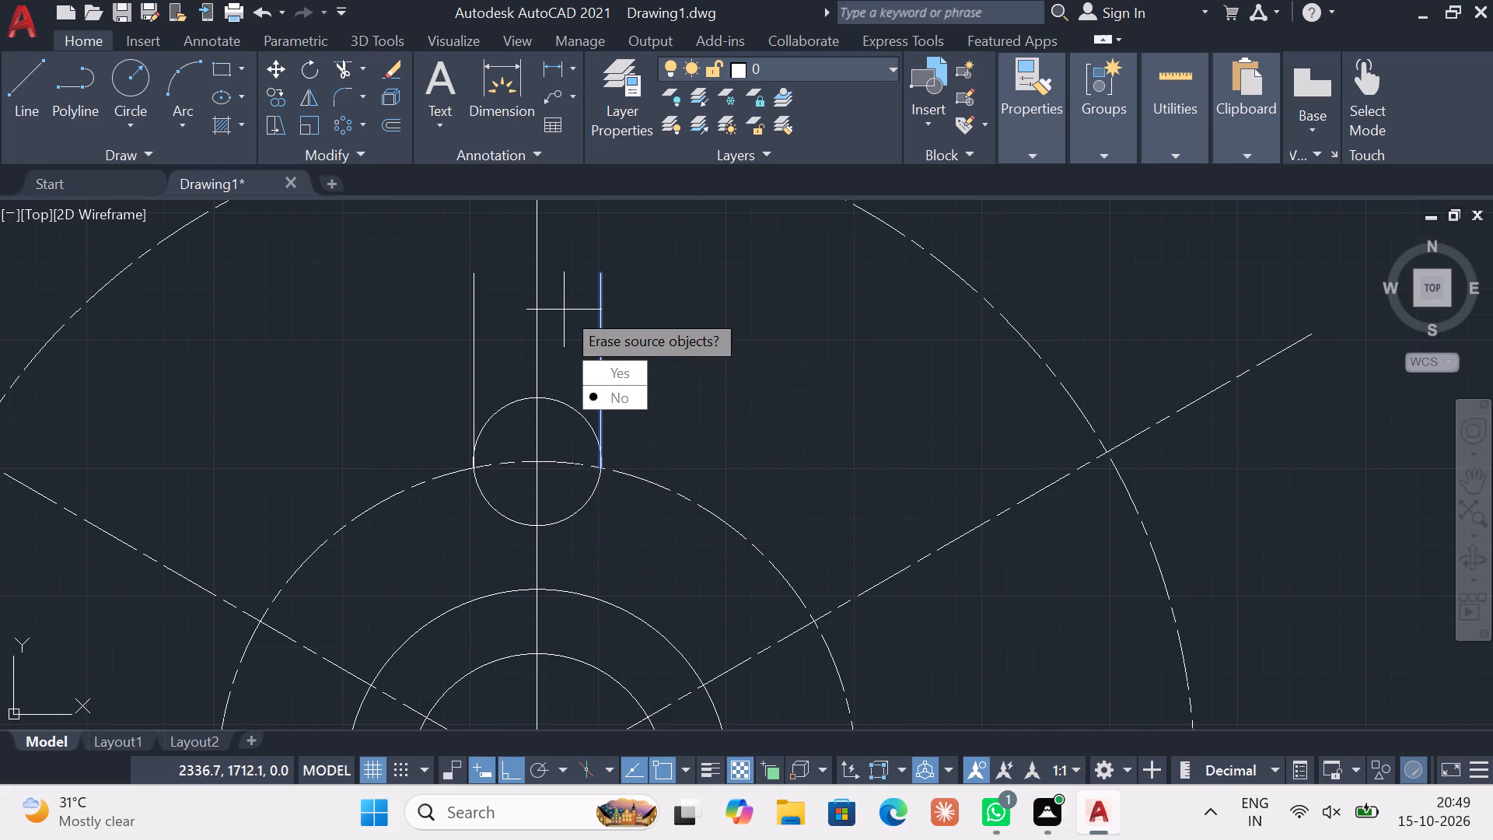
key("Escape")
key("Escape")
key("Escape")
Trim away the upper half of the top hole circle between the two vertical side lines.
left_click(341, 64)
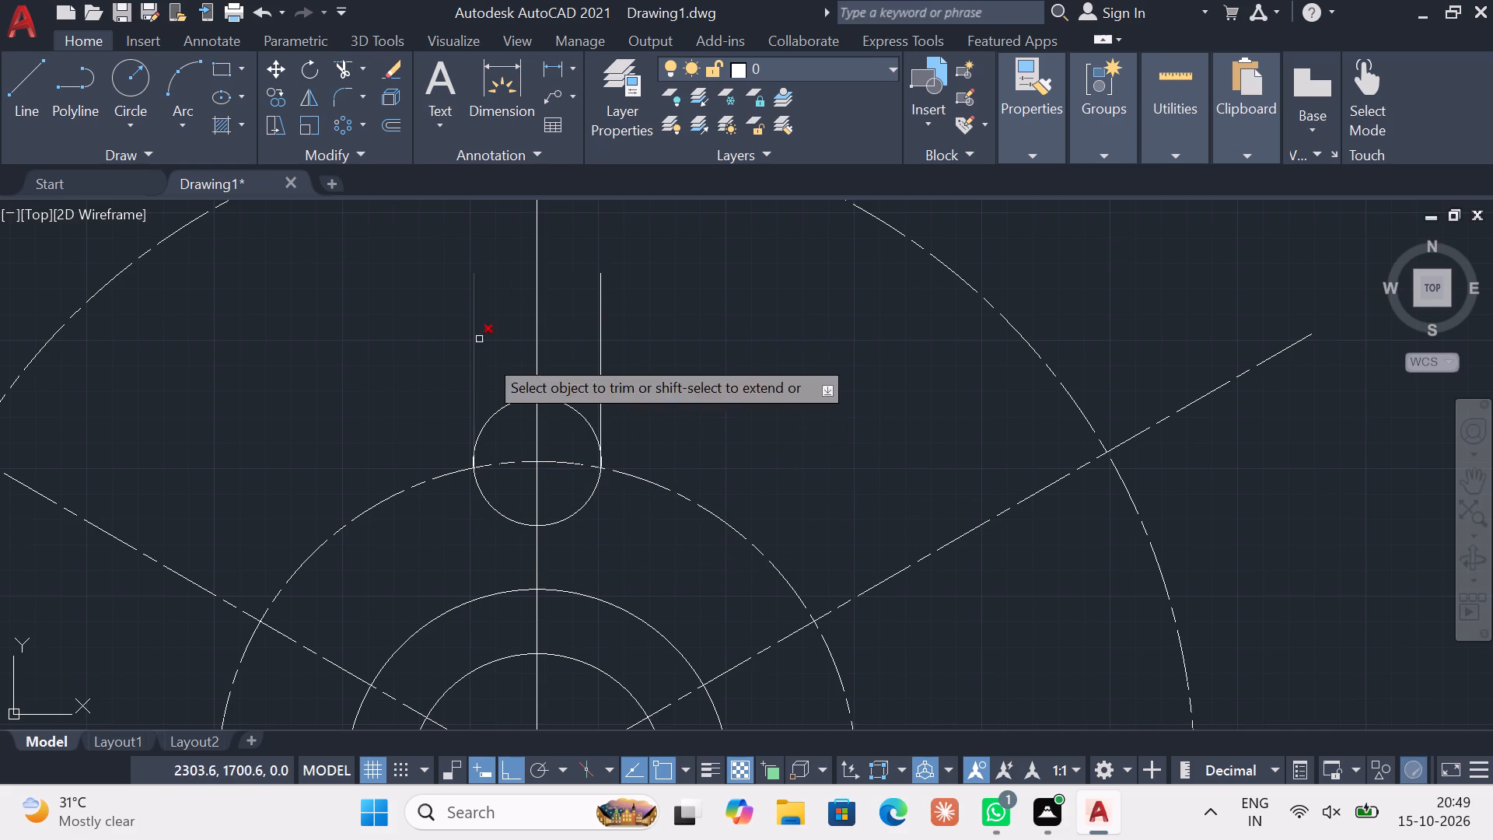
left_click(513, 401)
left_click(566, 406)
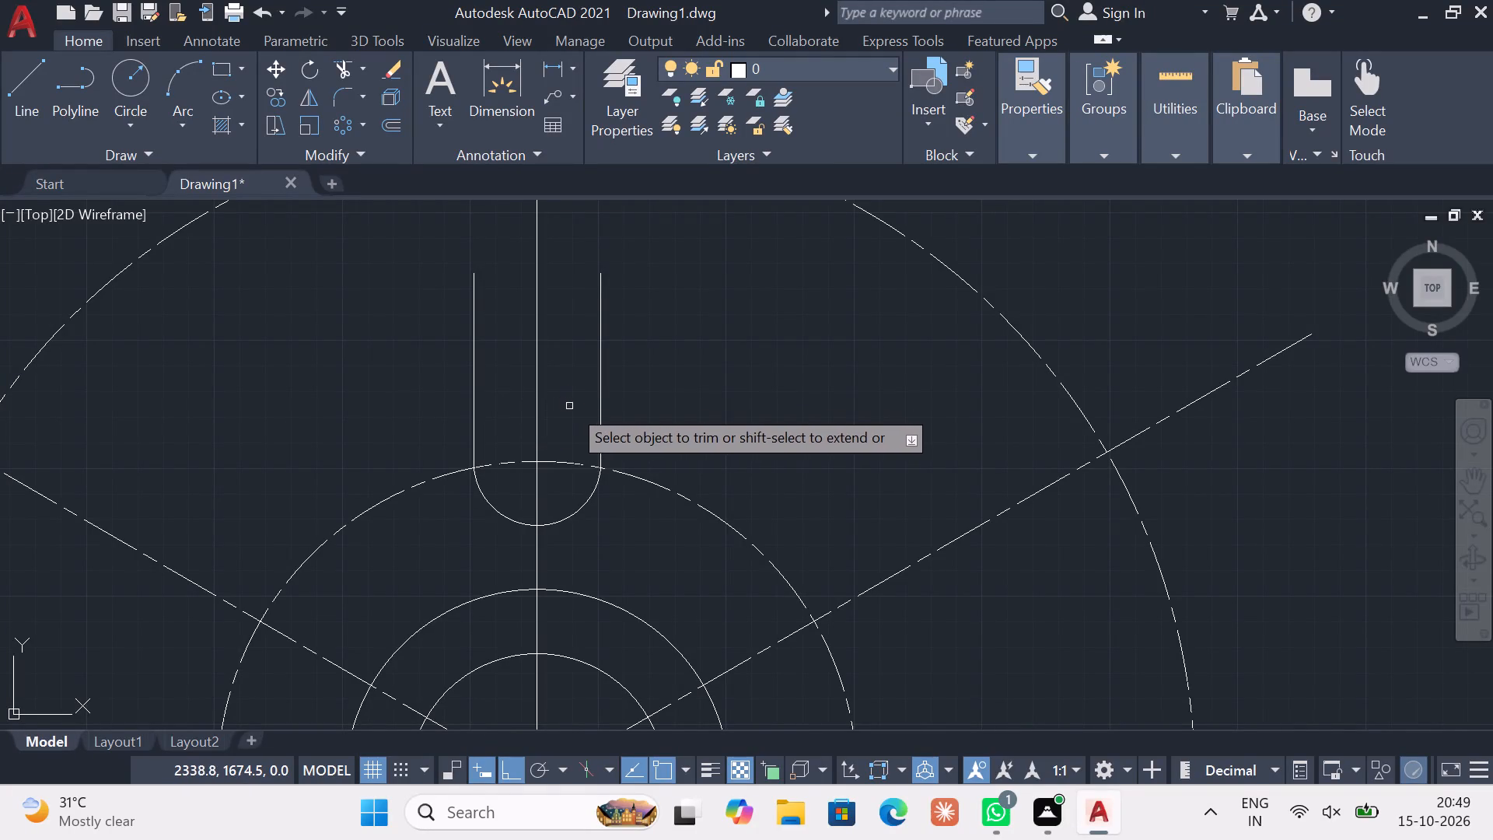
key("Escape")
Draw a new circle of radius 25 in the empty space to the right of the part.
scroll(579, 392, "down", 2)
middle_click_drag(586, 390, 557, 275)
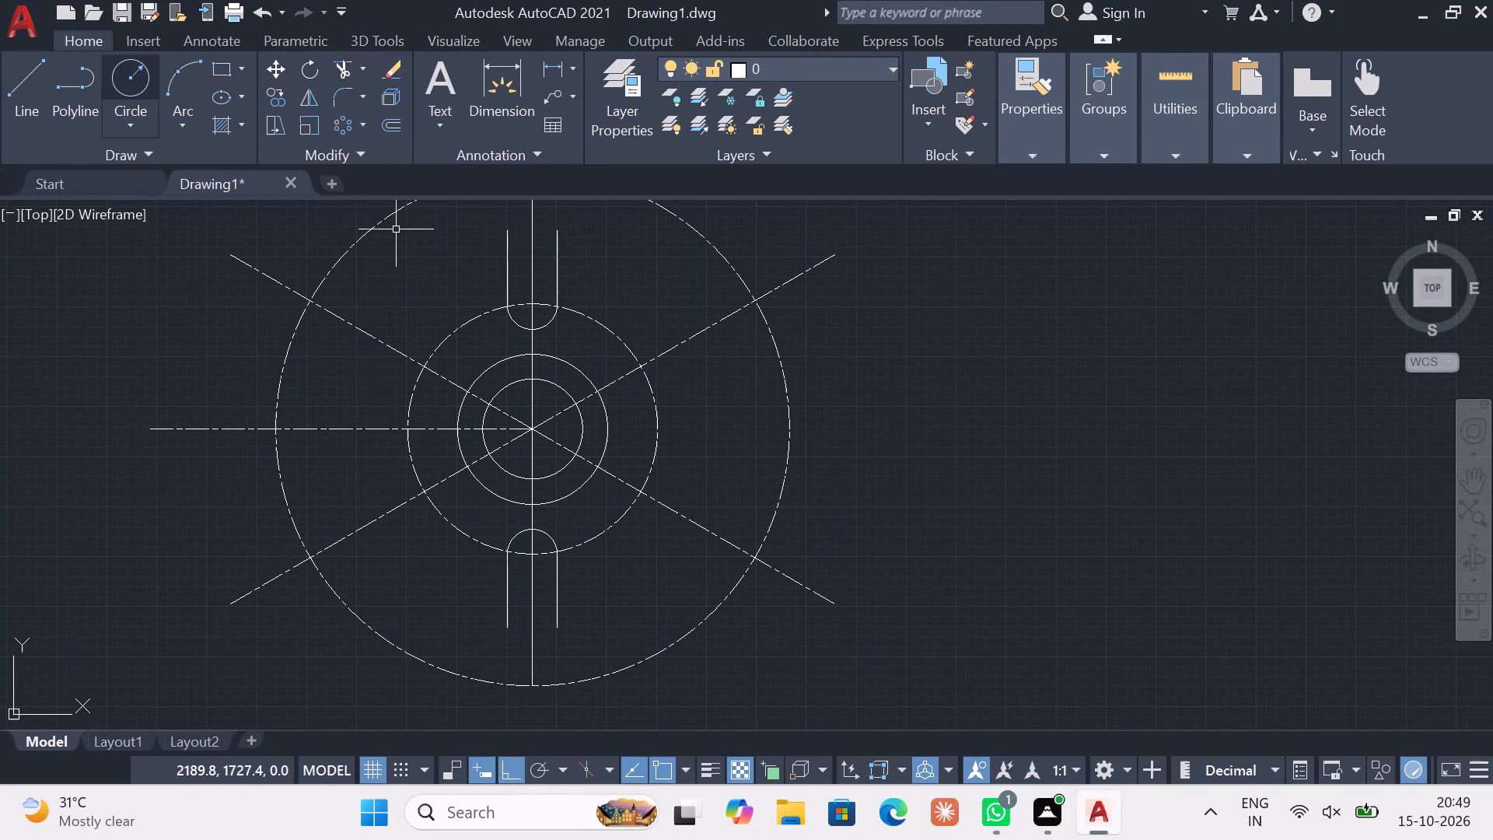
left_click(137, 123)
left_click(128, 154)
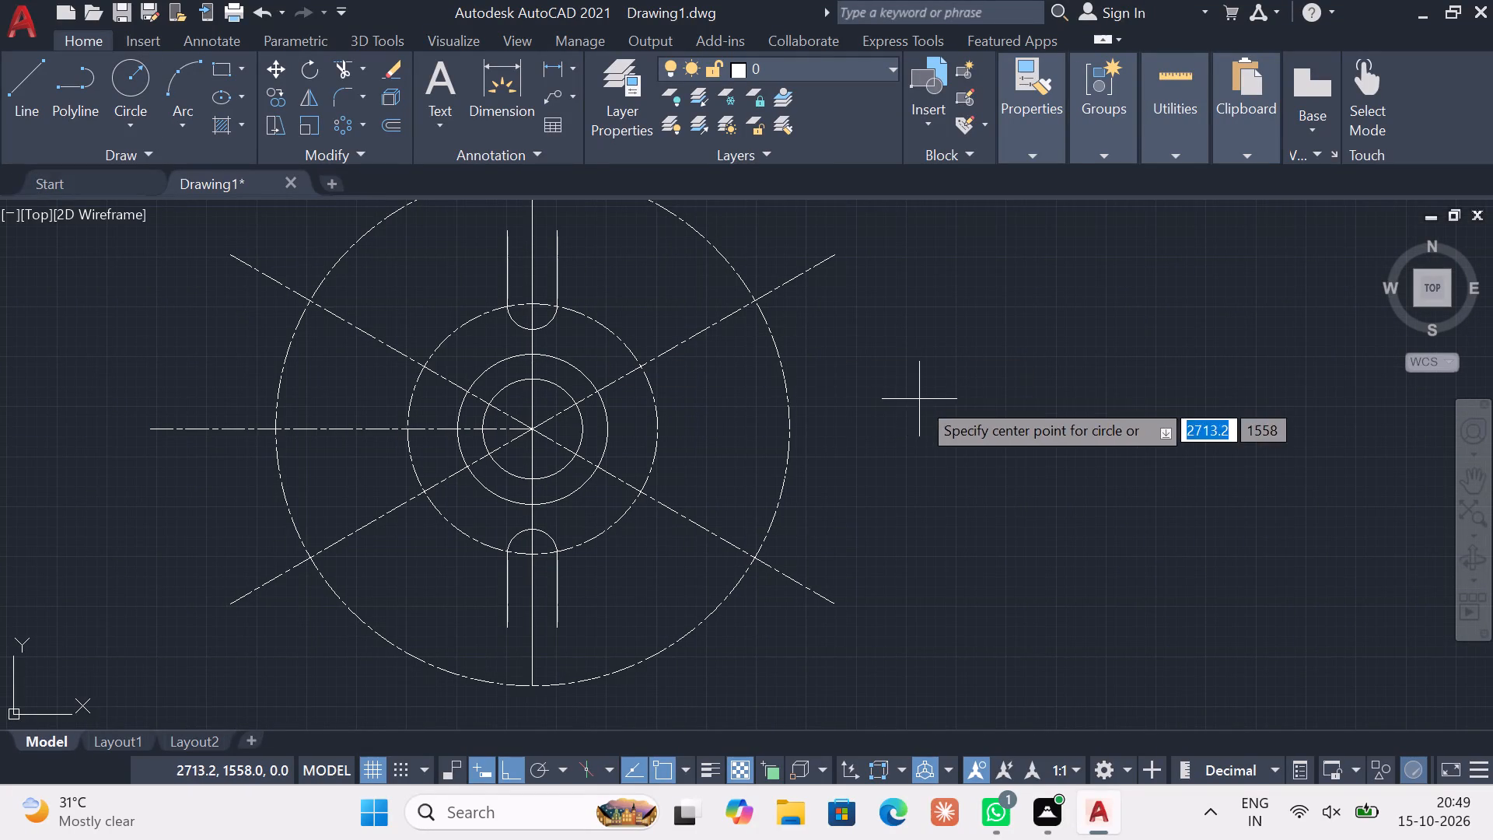
left_click(919, 399)
type("25")
key("Return")
key("Escape")
key("Escape")
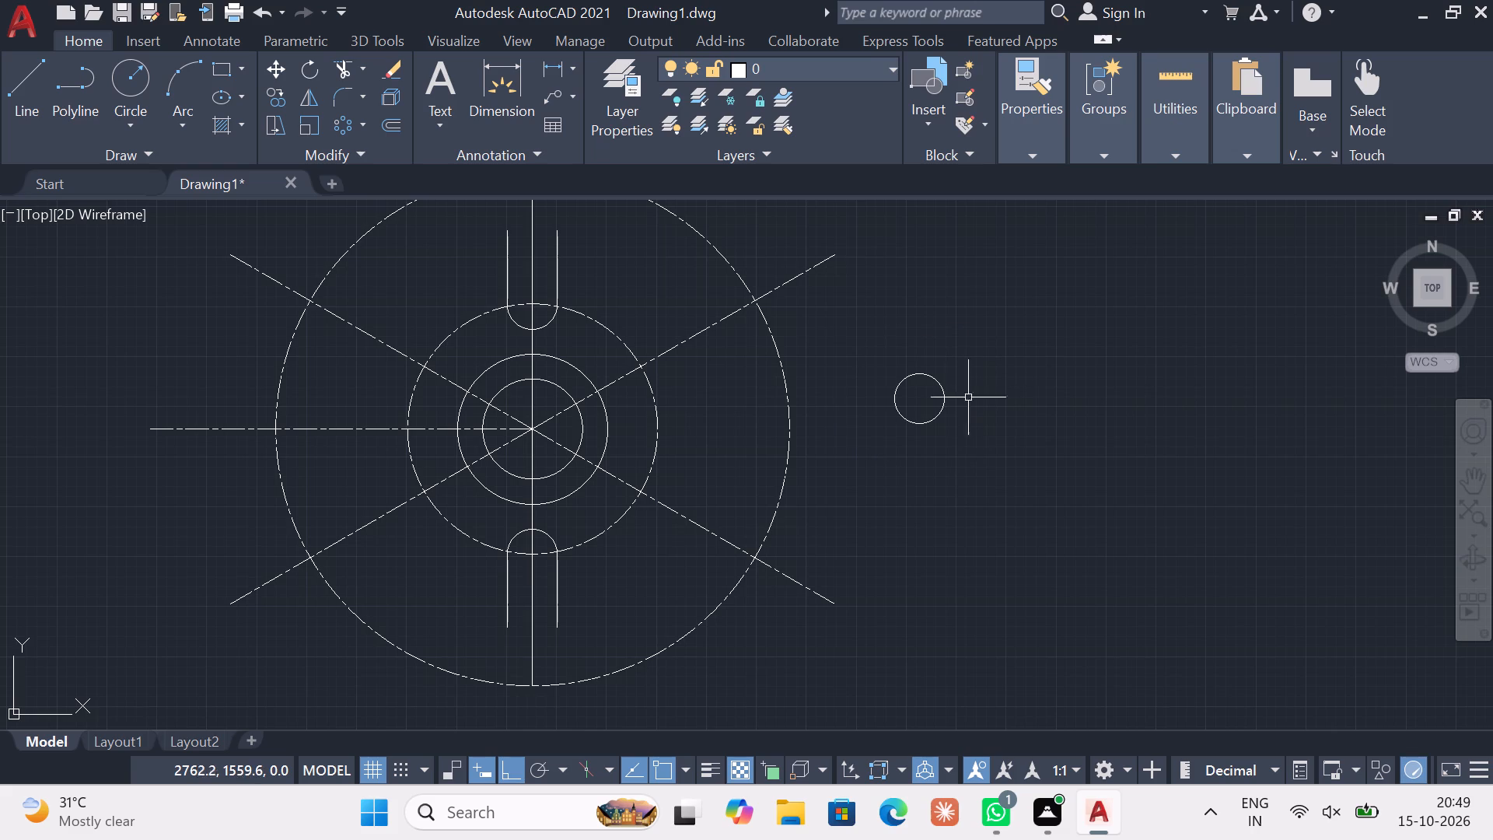
With Ortho off, move the new radius 25 circle by its centre to where the upper-left centre line crosses the inner dashed circle.
left_click(952, 456)
left_click(935, 407)
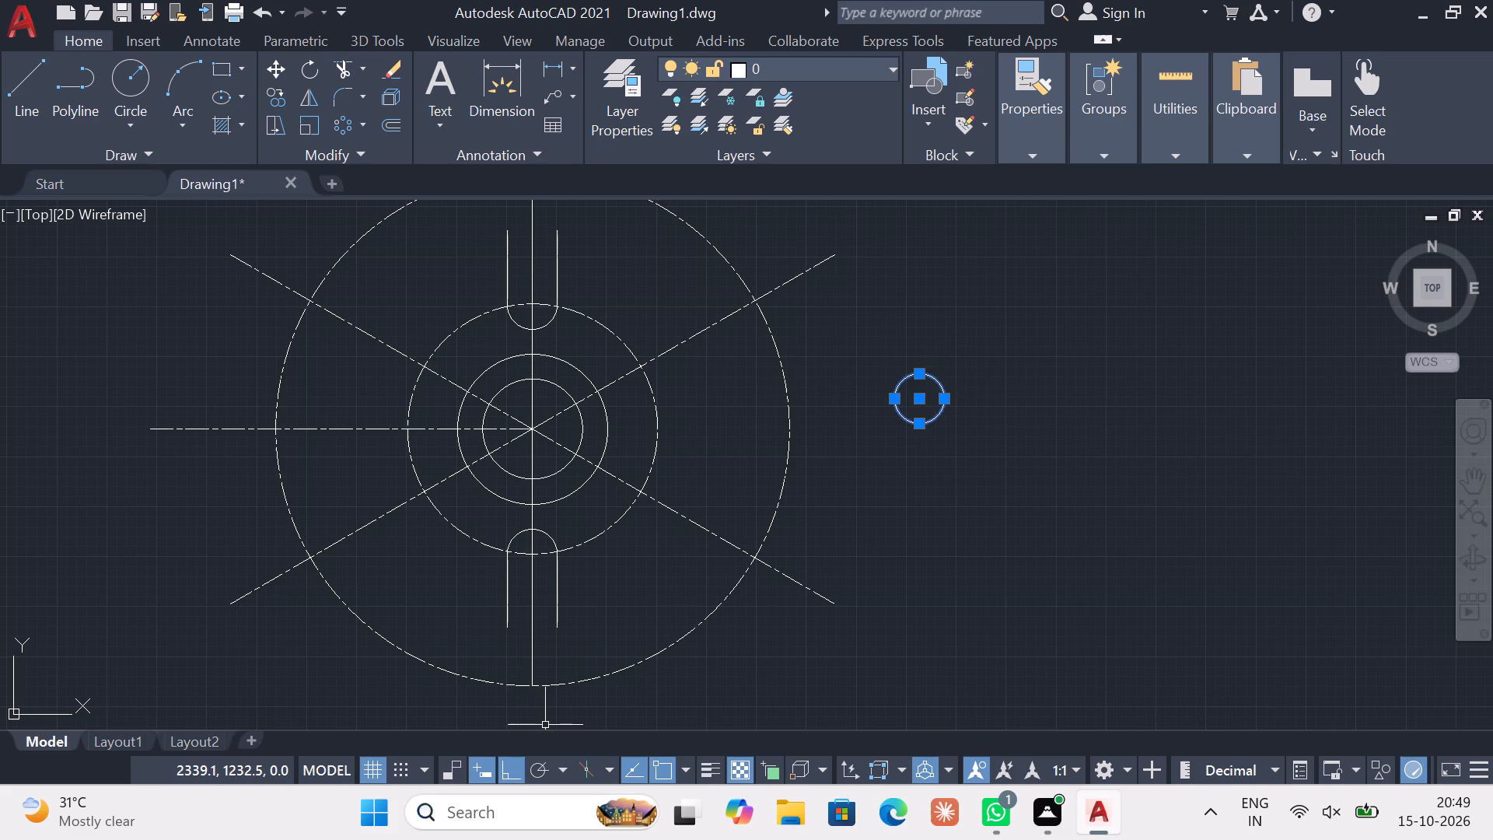
left_click(520, 777)
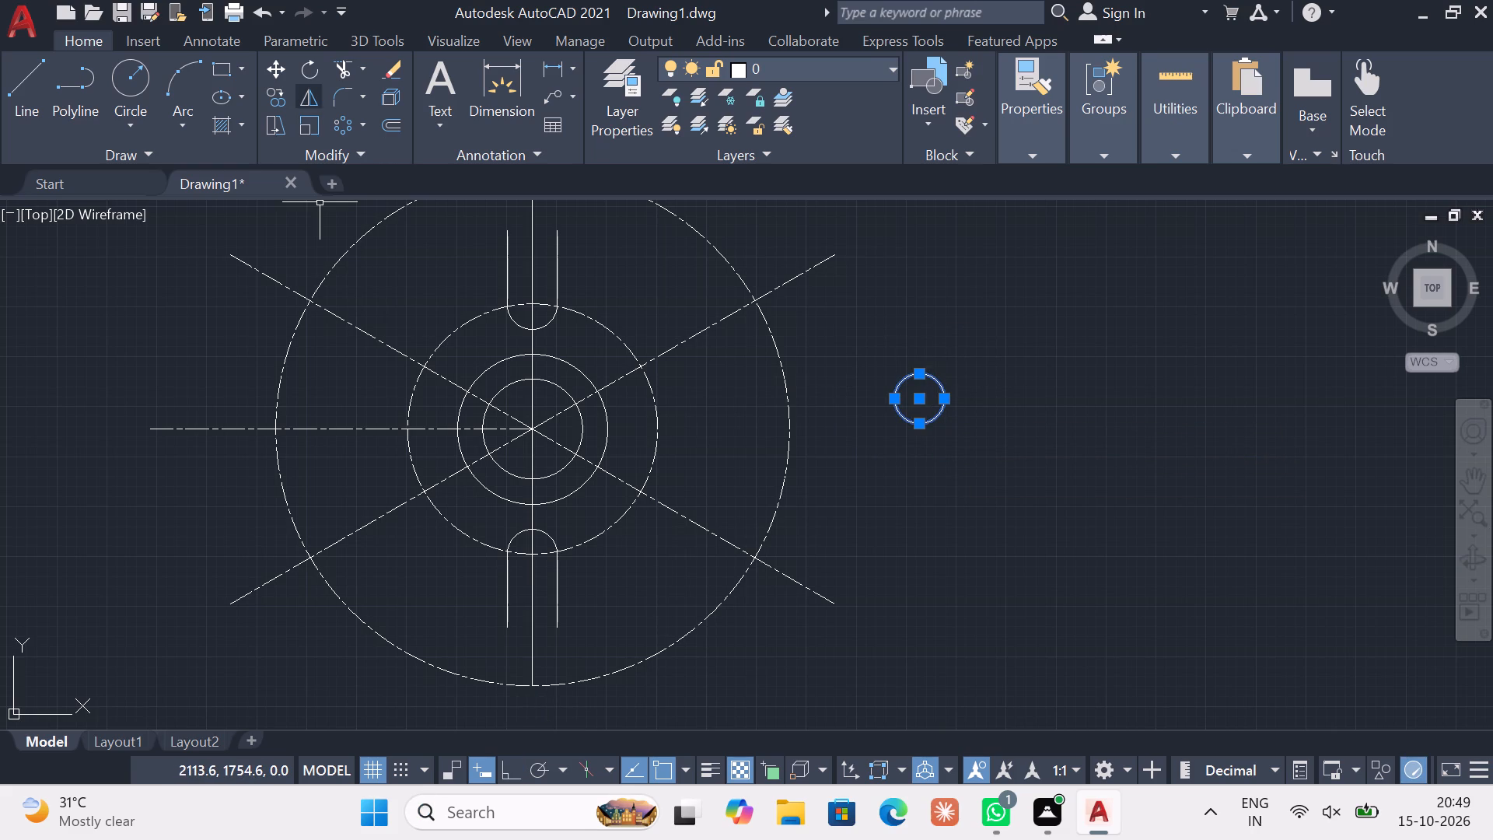
left_click(280, 73)
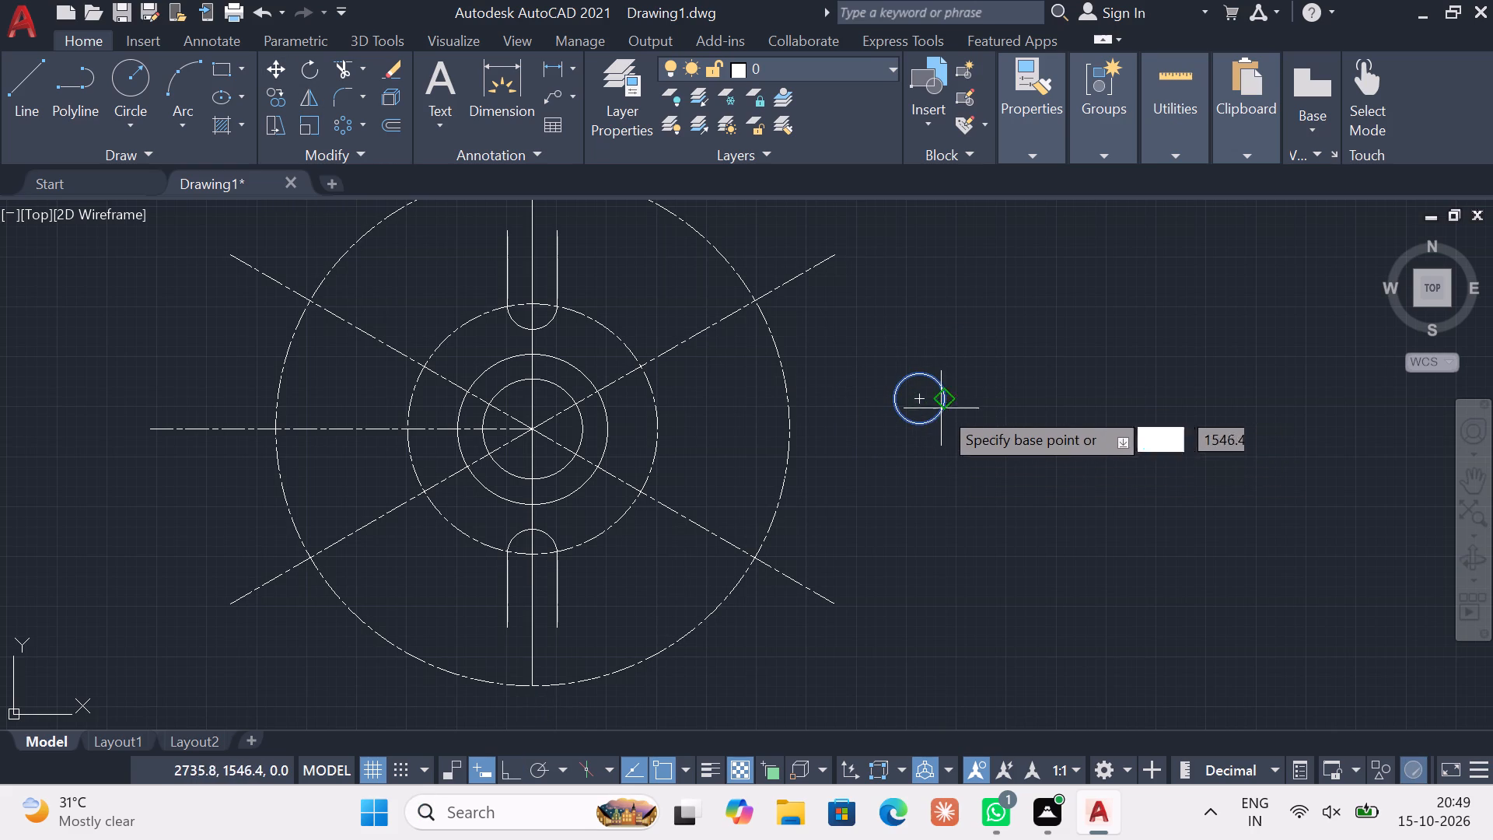
left_click(921, 394)
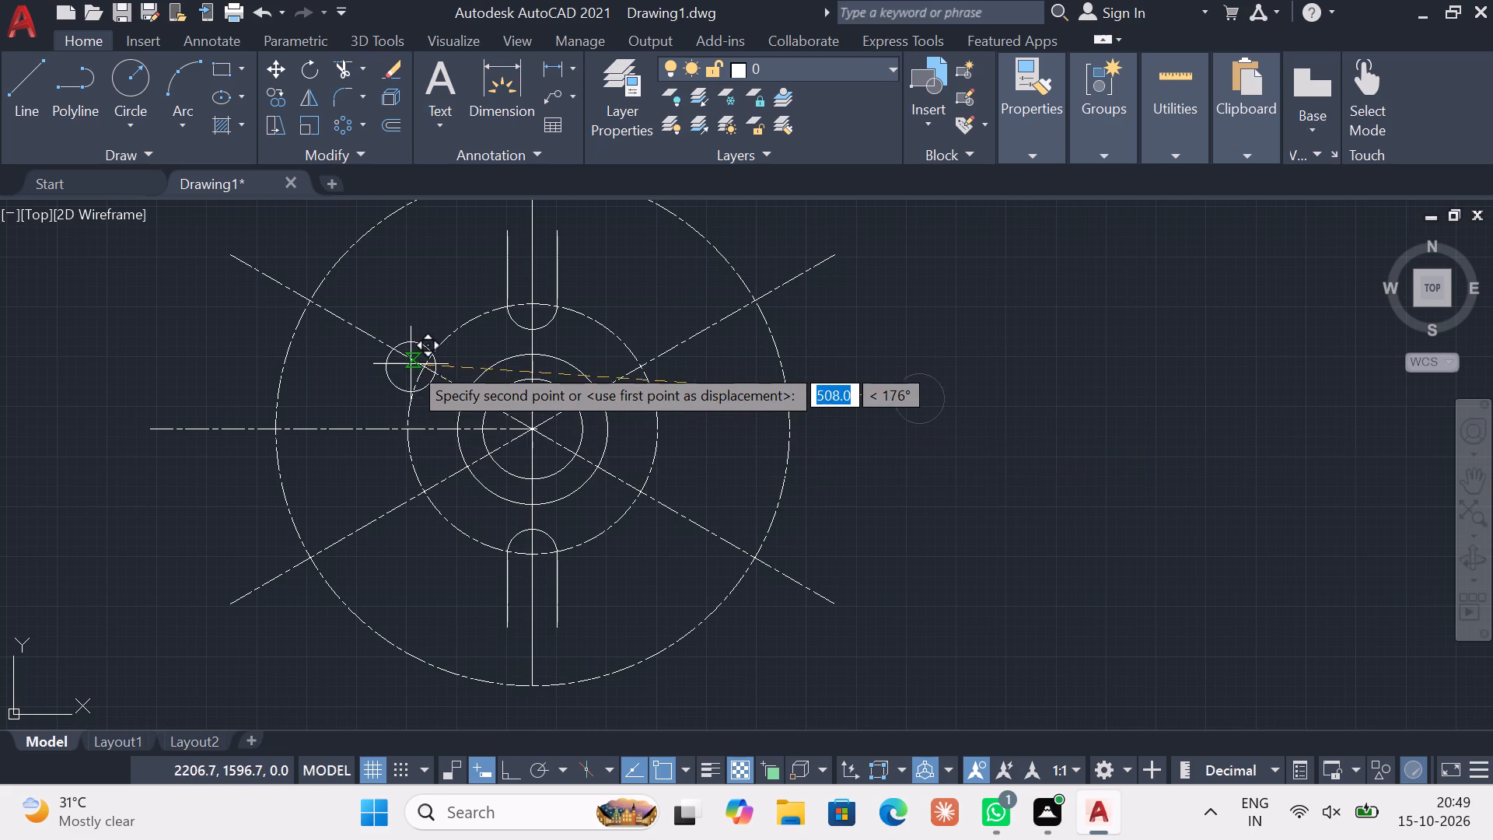
left_click(428, 373)
key("Escape")
key("Escape")
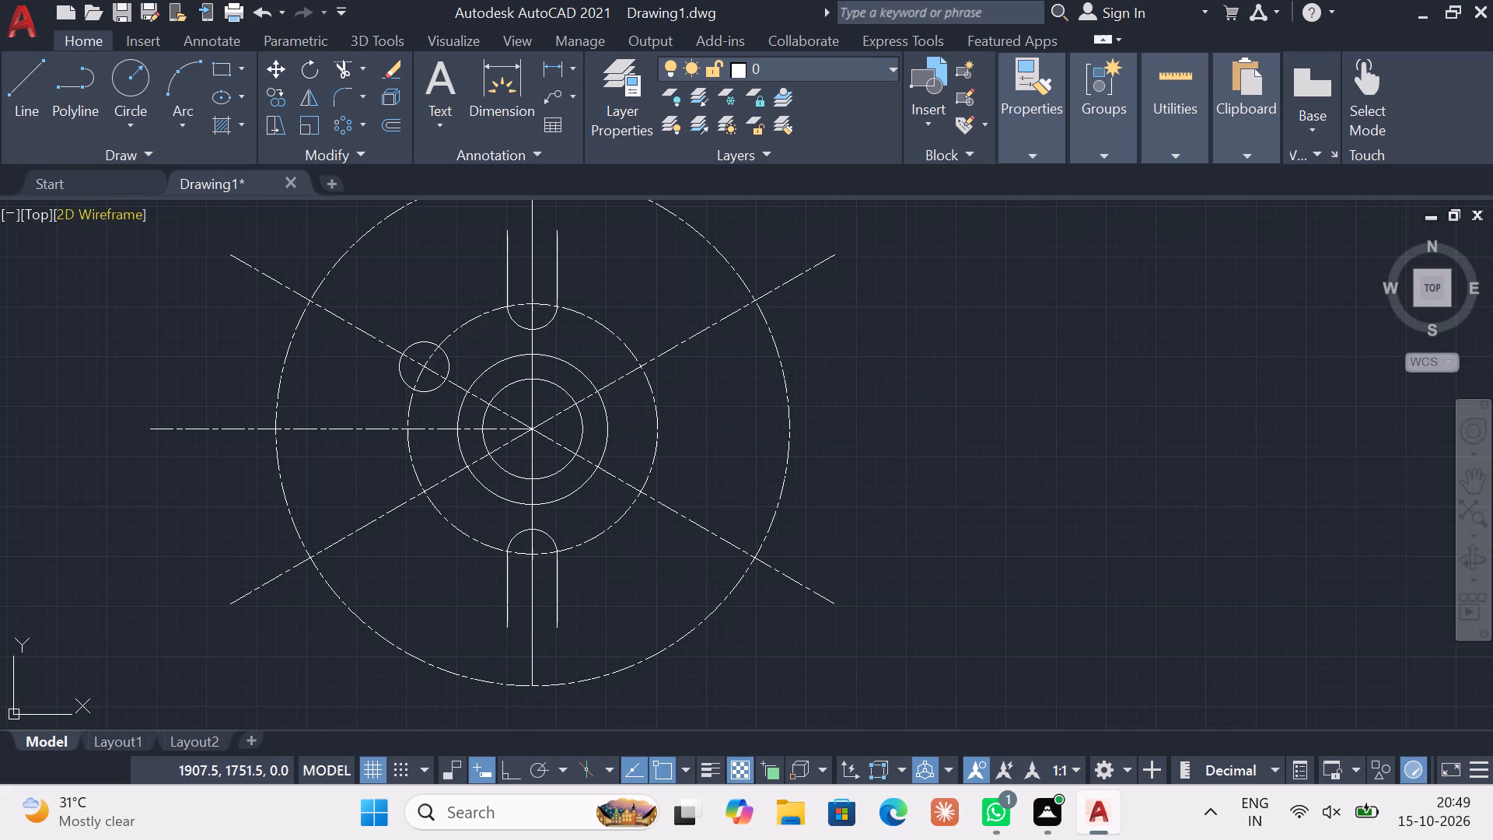
Draw a 76-long line outward at about 156° from the upper-left hole circle's lower intersection with the inner dashed circle.
left_click(33, 118)
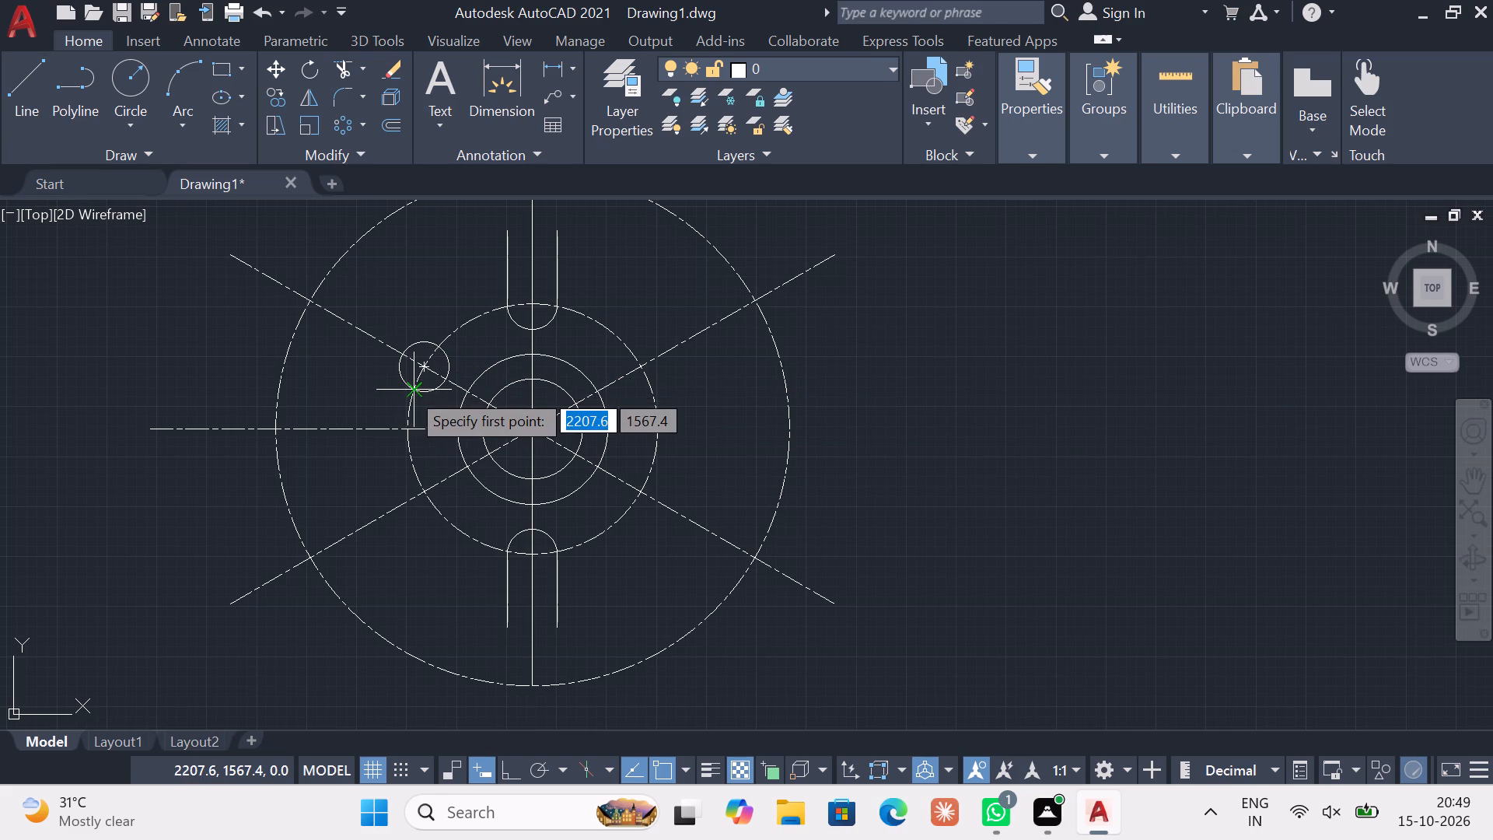
left_click(408, 390)
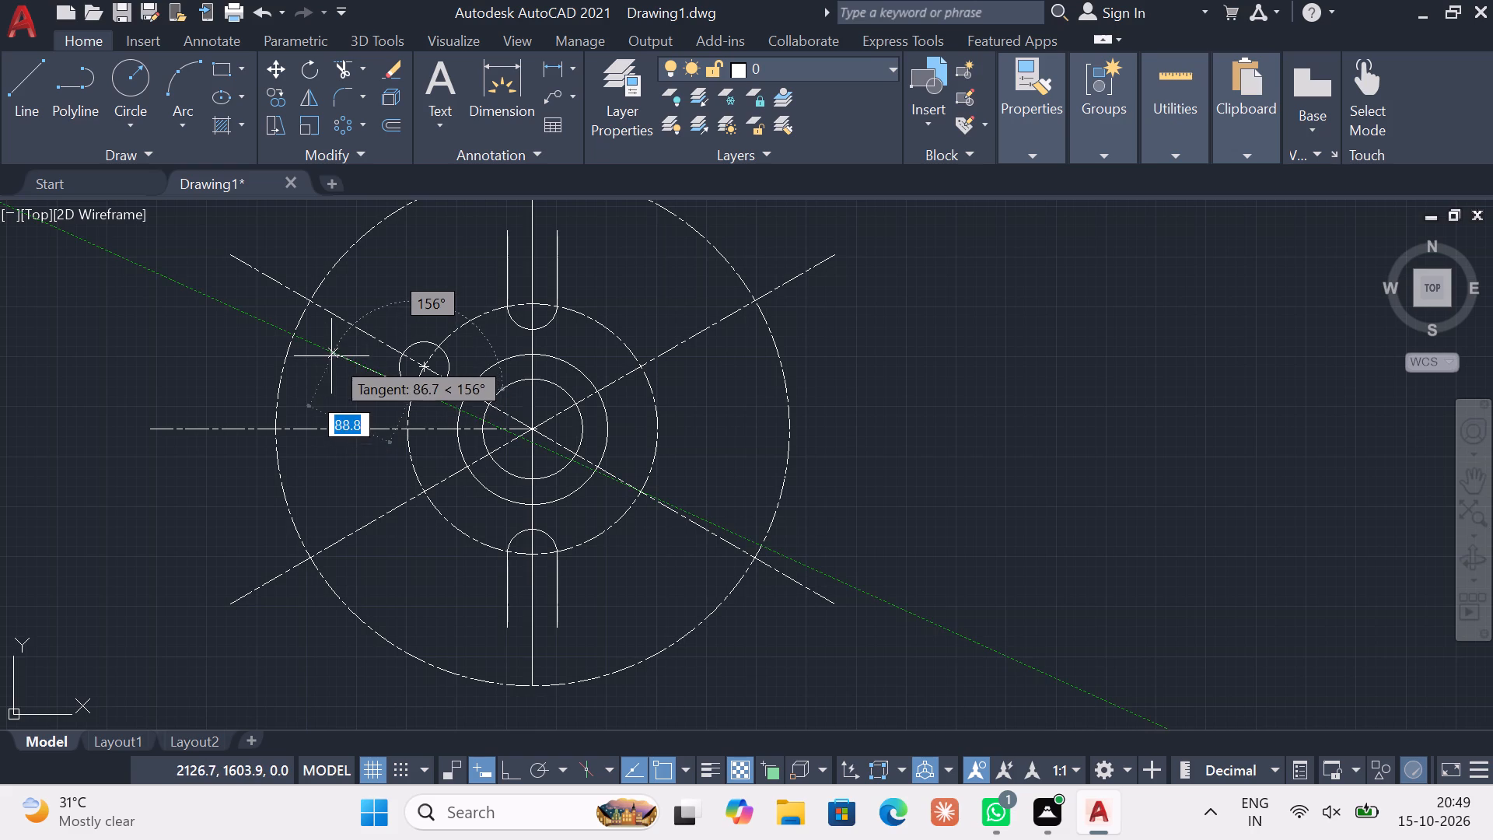
type("76")
key("Return")
key("Escape")
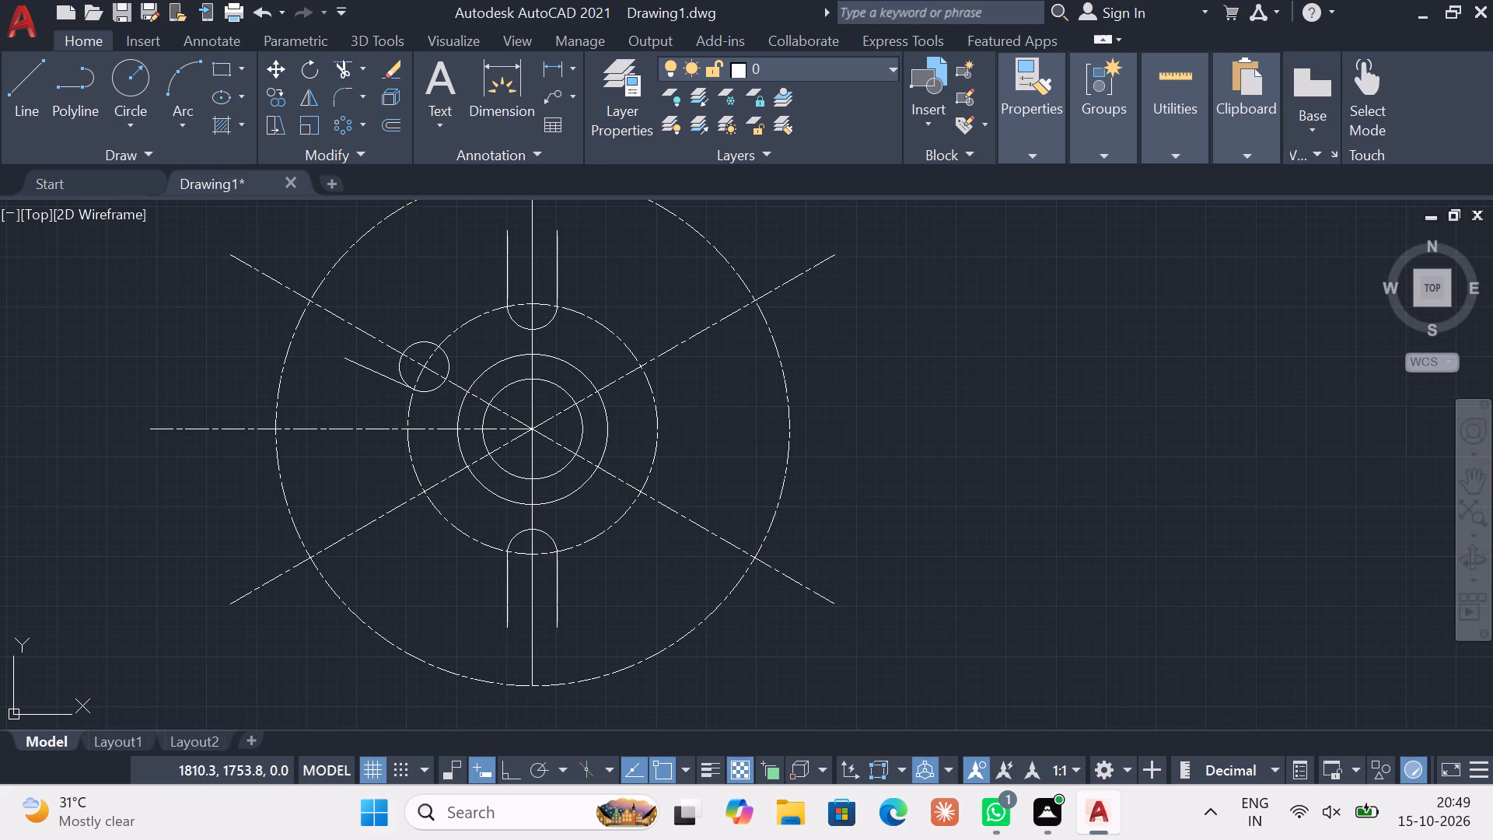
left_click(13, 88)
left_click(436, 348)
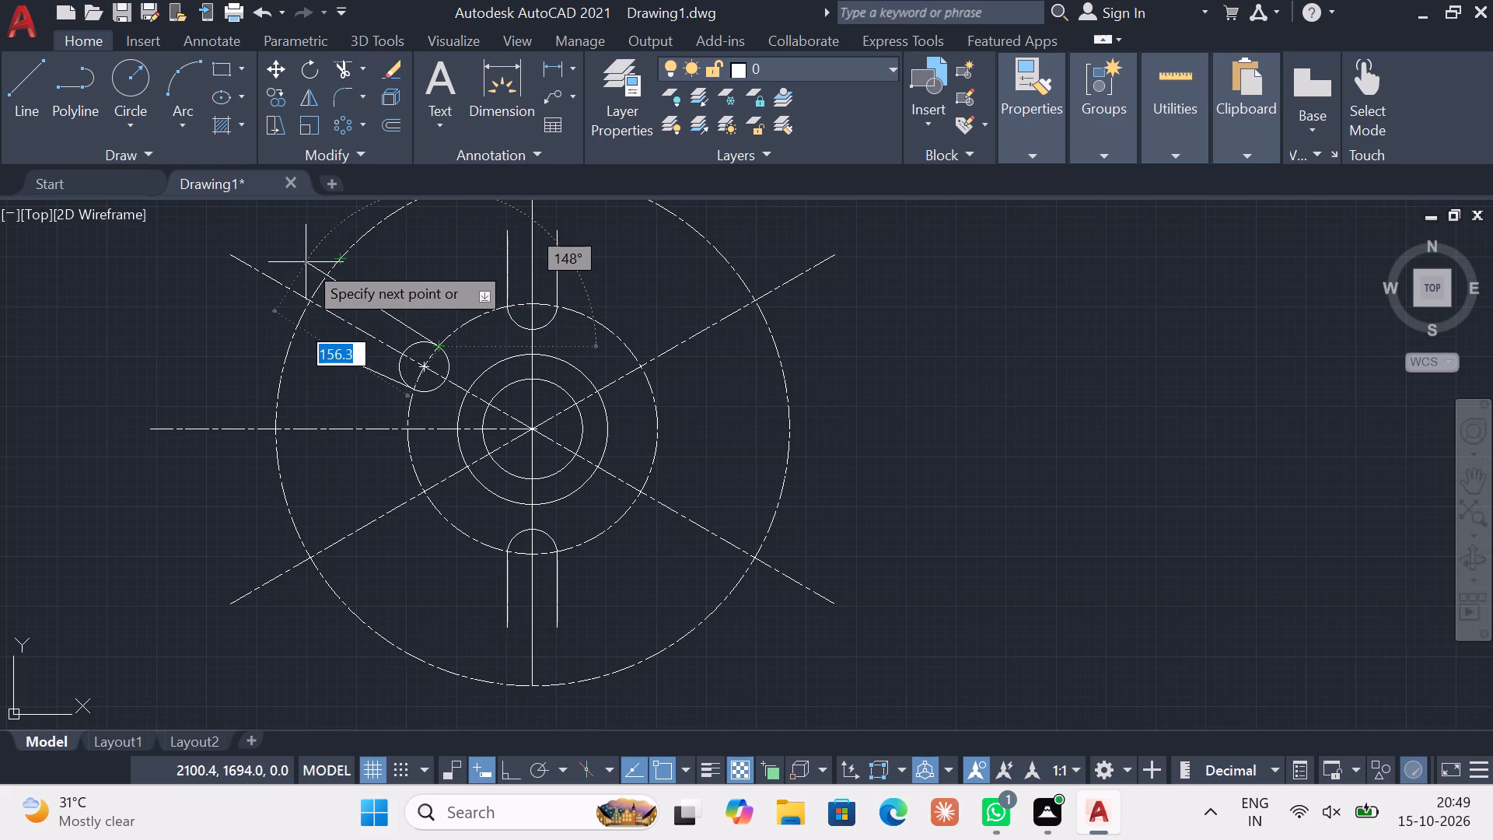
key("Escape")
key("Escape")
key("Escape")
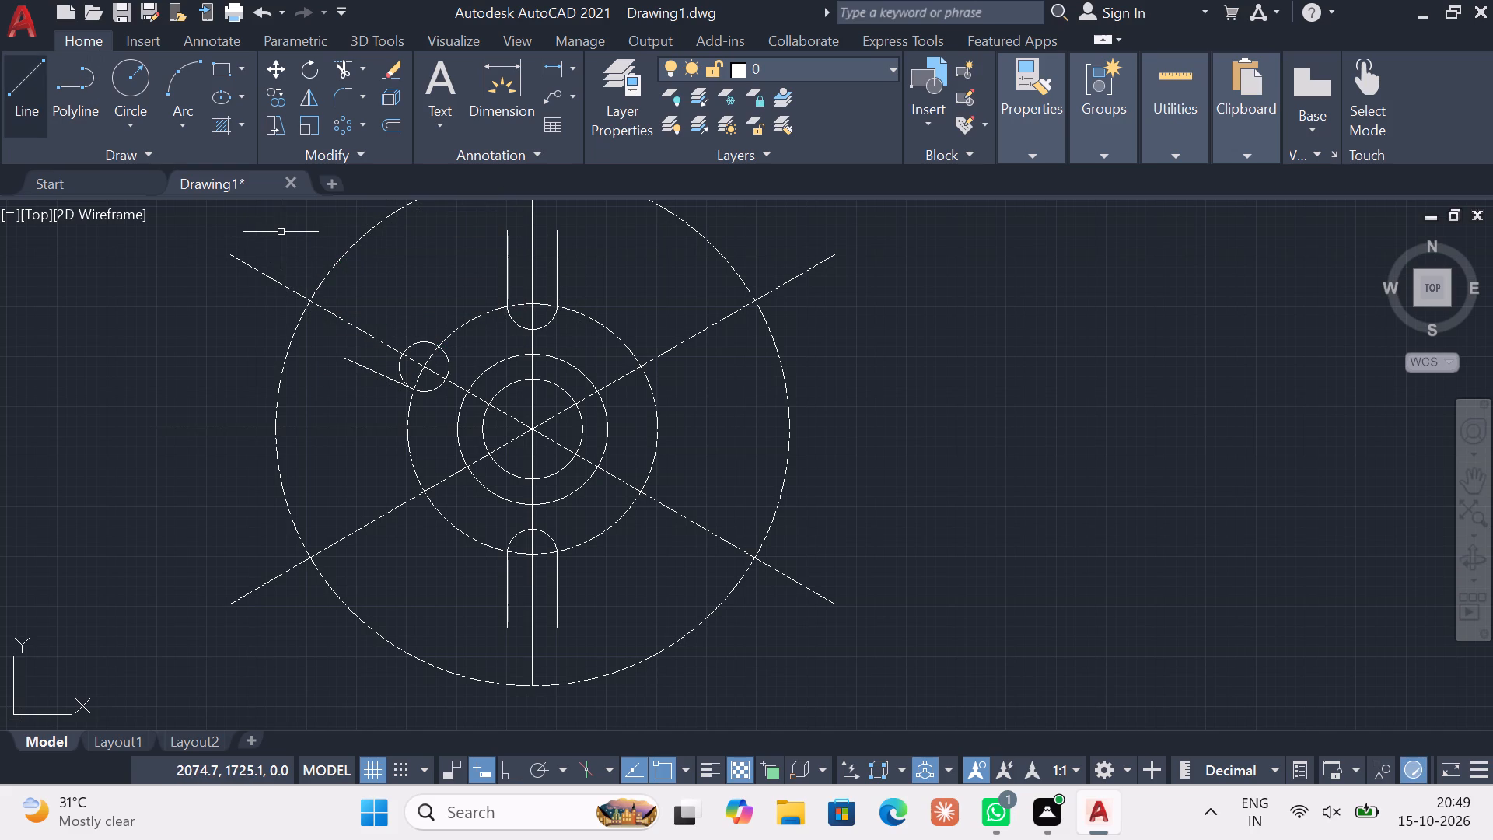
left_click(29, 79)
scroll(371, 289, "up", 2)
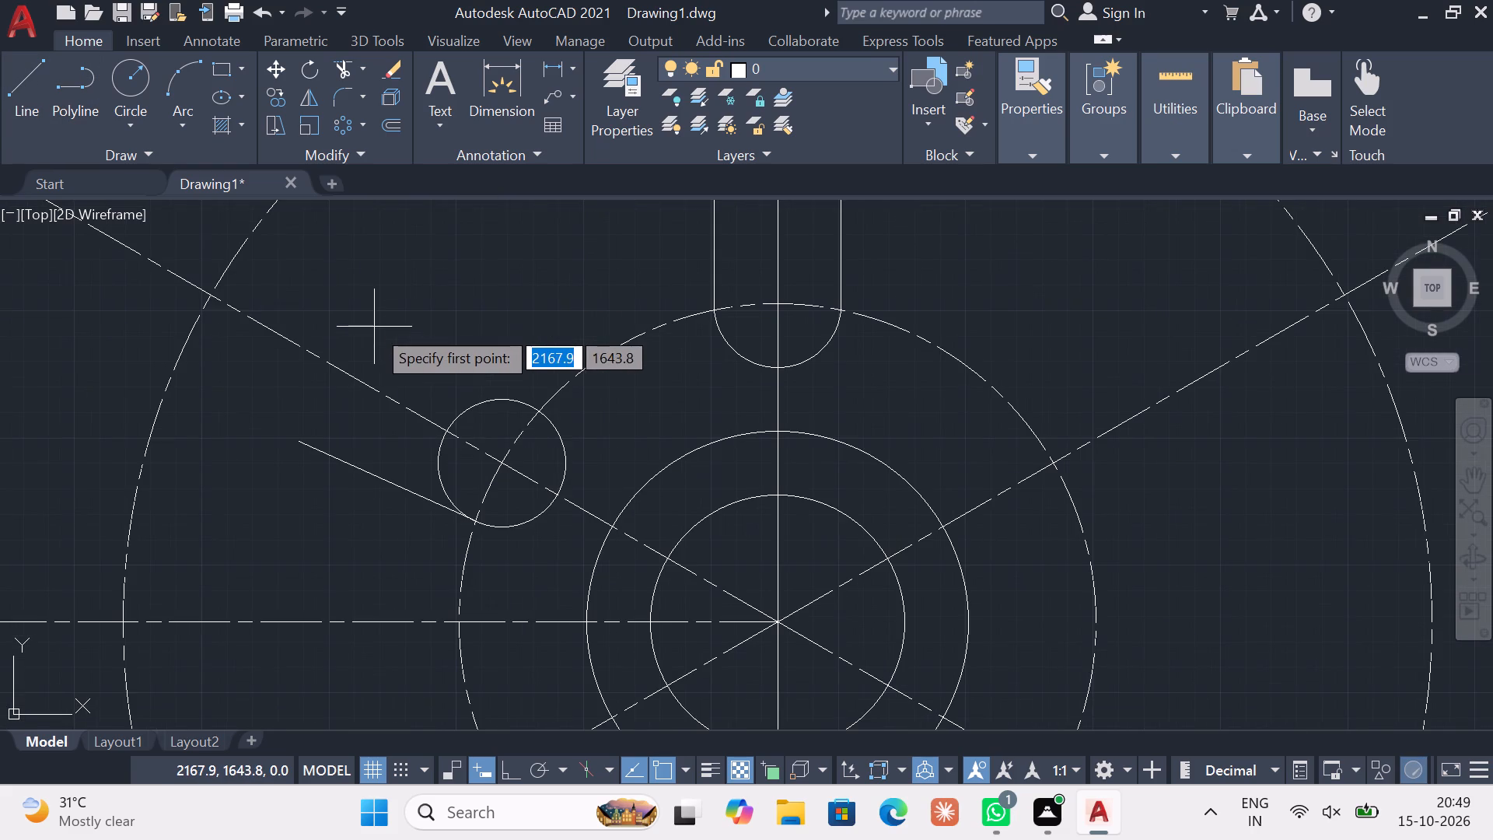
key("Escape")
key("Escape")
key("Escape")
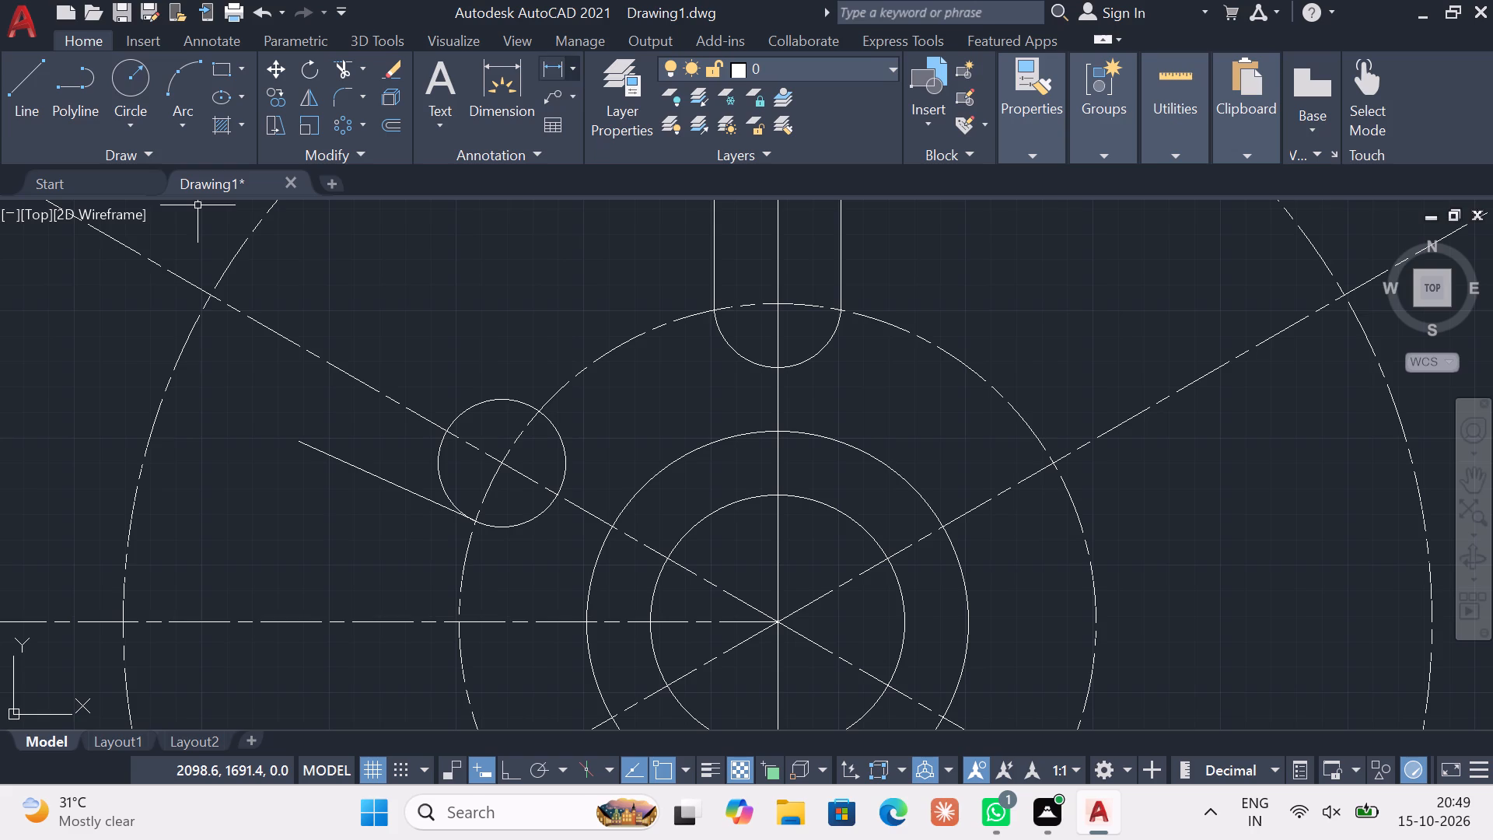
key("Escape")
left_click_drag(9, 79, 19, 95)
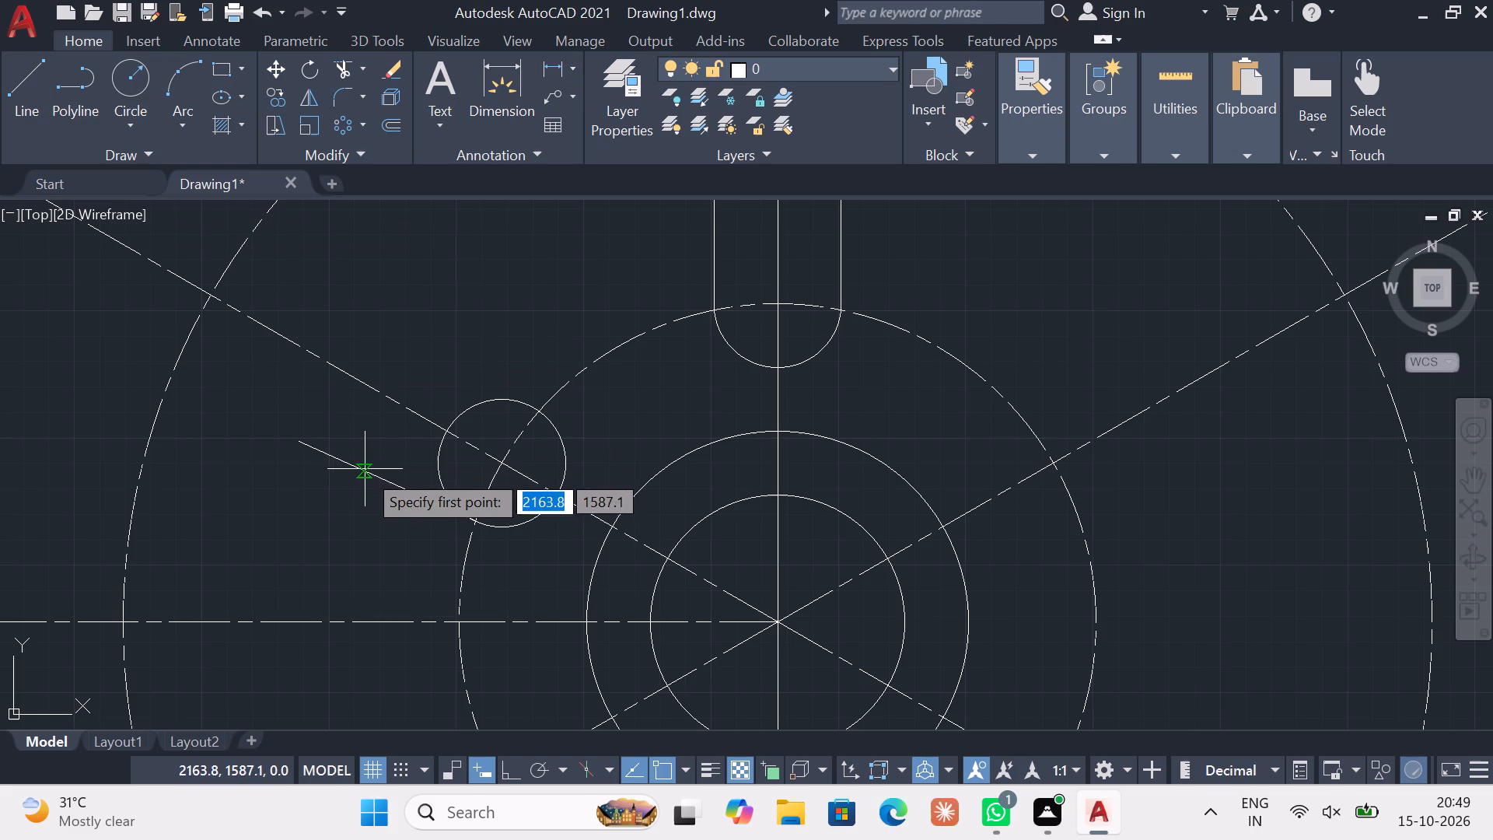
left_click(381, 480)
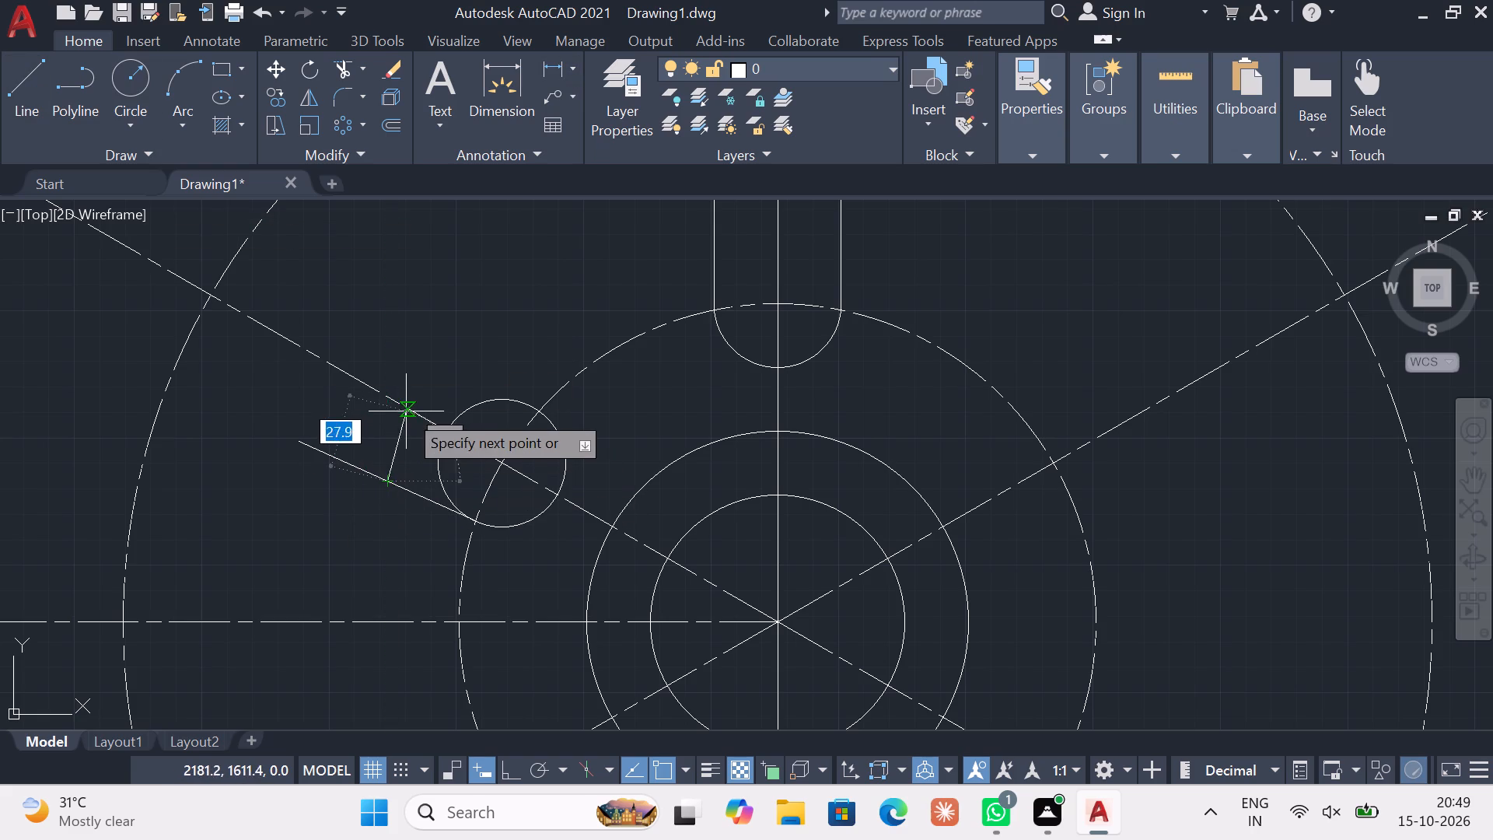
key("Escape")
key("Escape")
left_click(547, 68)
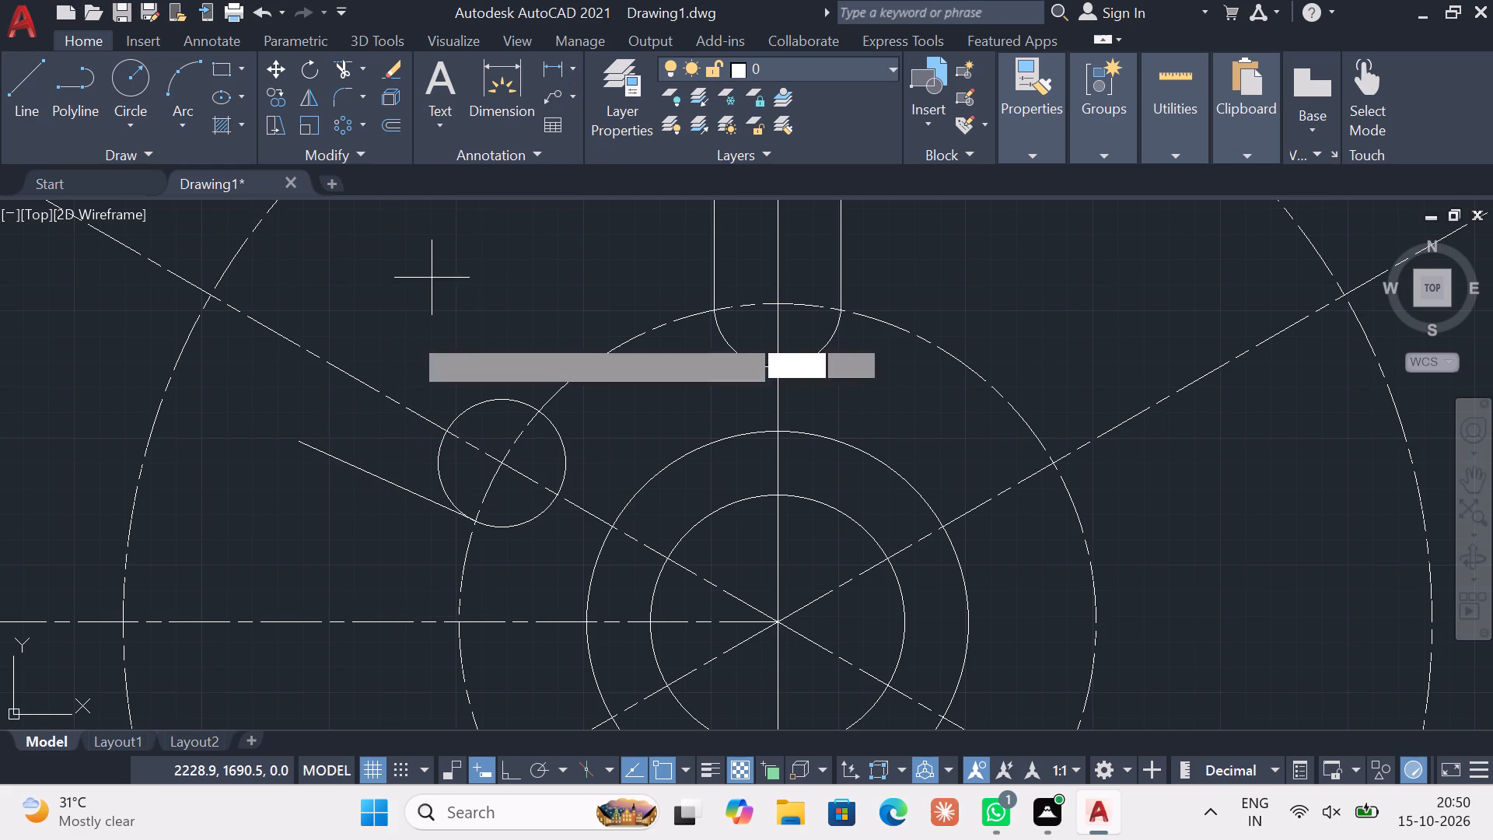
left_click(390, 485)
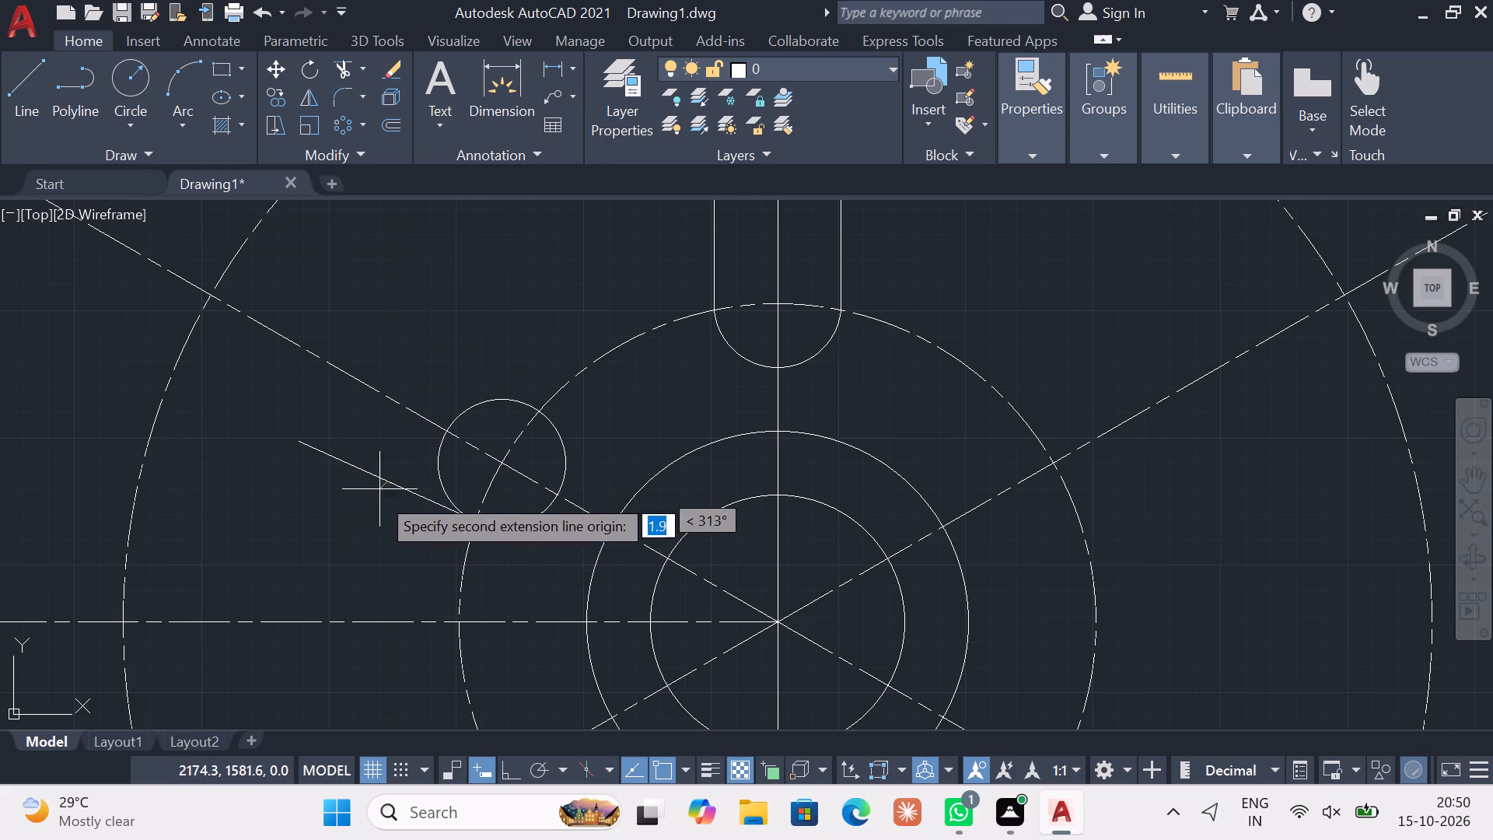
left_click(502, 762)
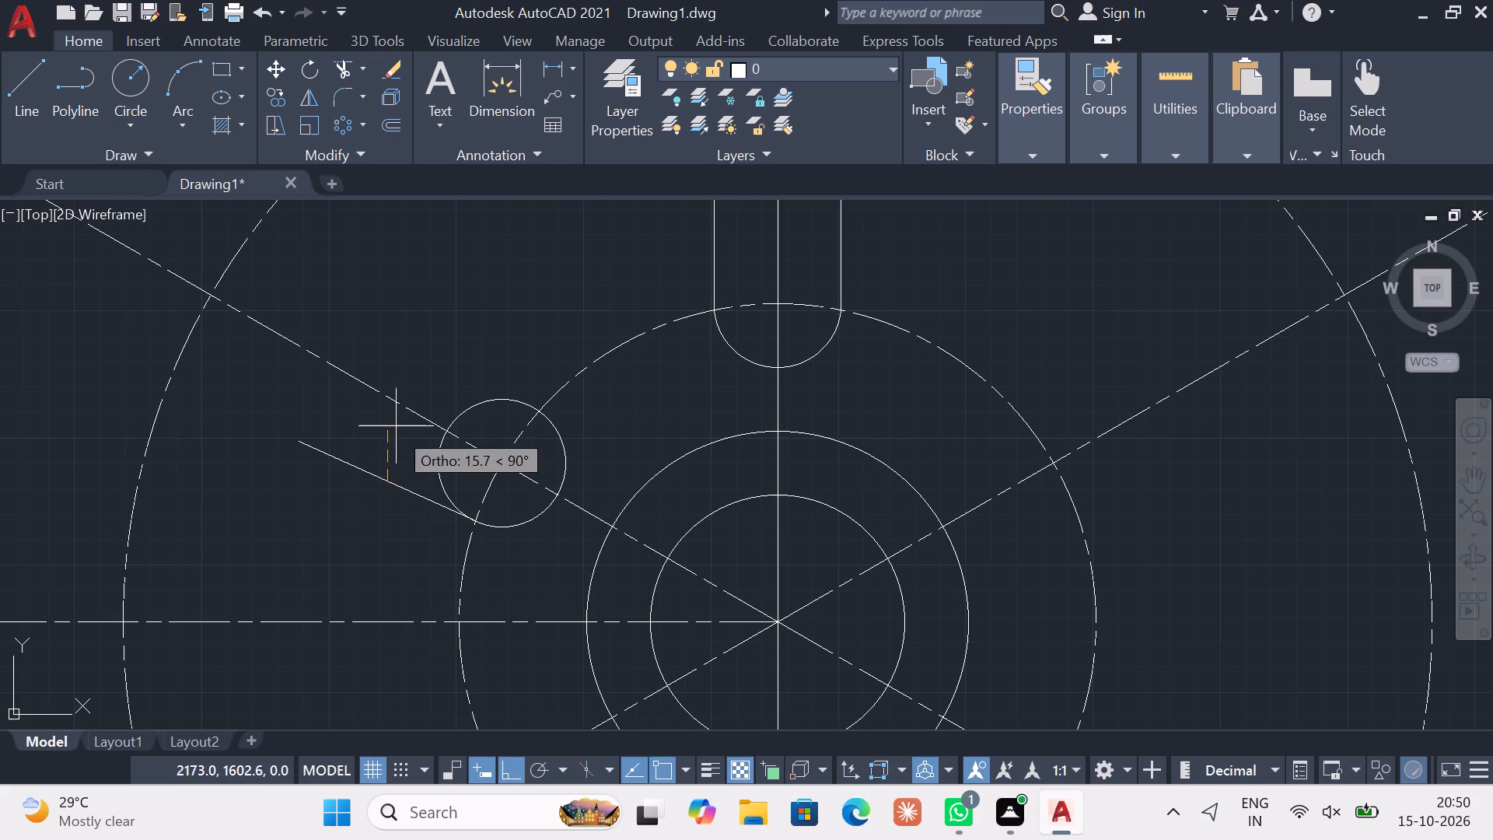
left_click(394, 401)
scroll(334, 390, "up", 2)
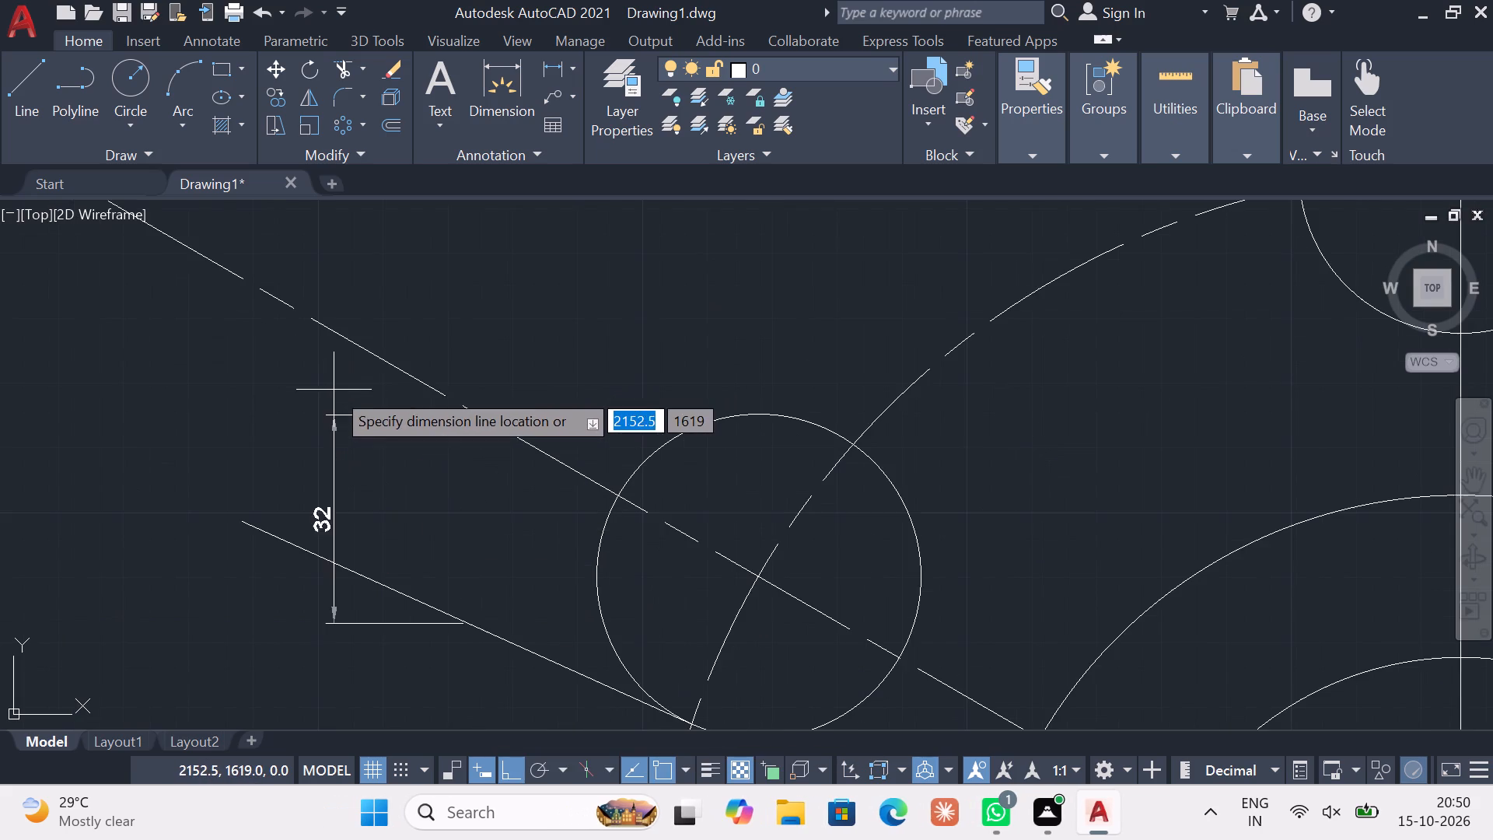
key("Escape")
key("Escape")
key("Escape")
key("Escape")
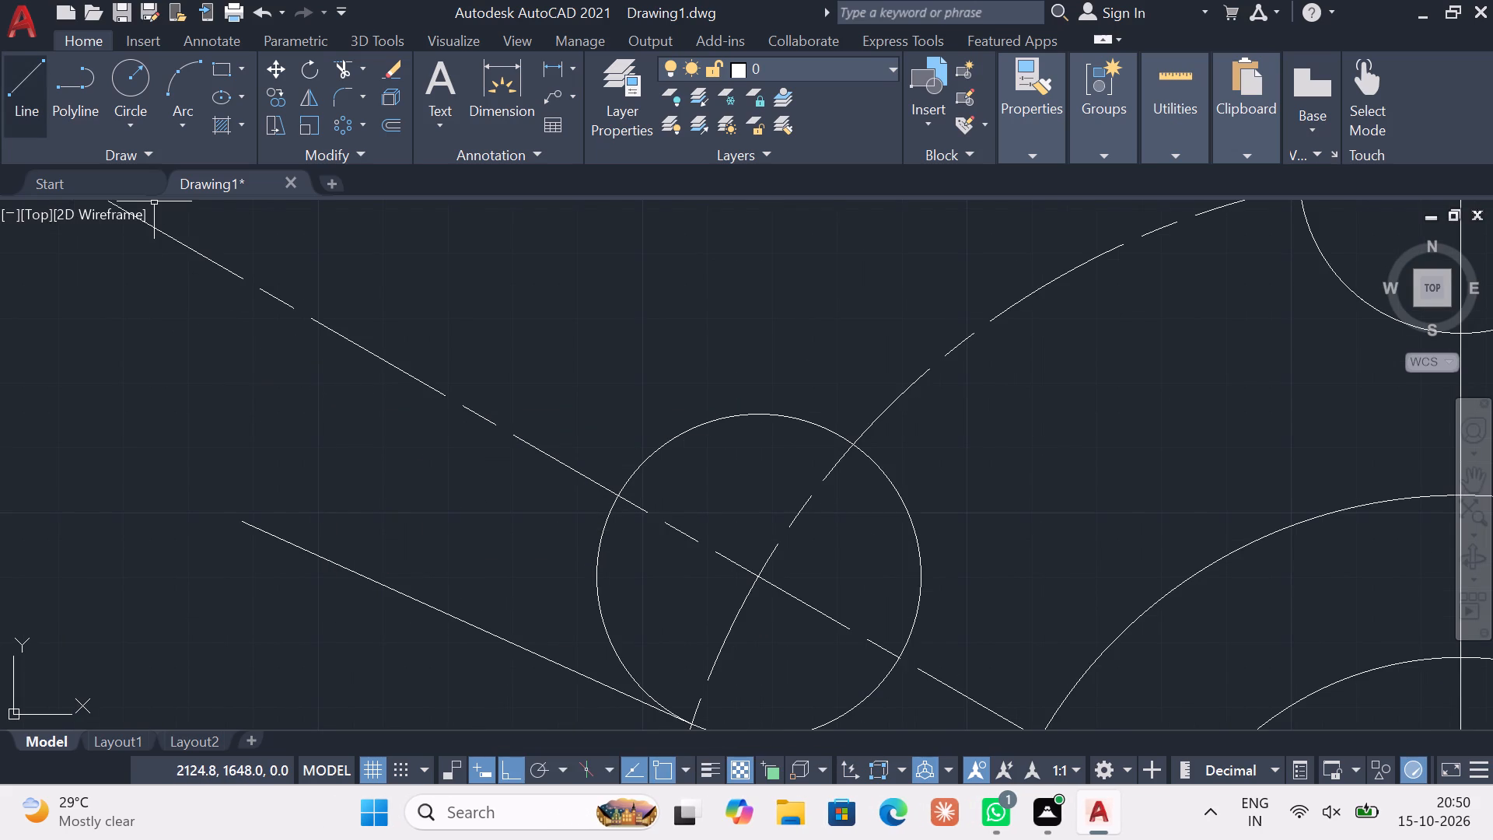
Delete the slanted line running outward from the upper-left hole circle.
scroll(367, 357, "down", 3)
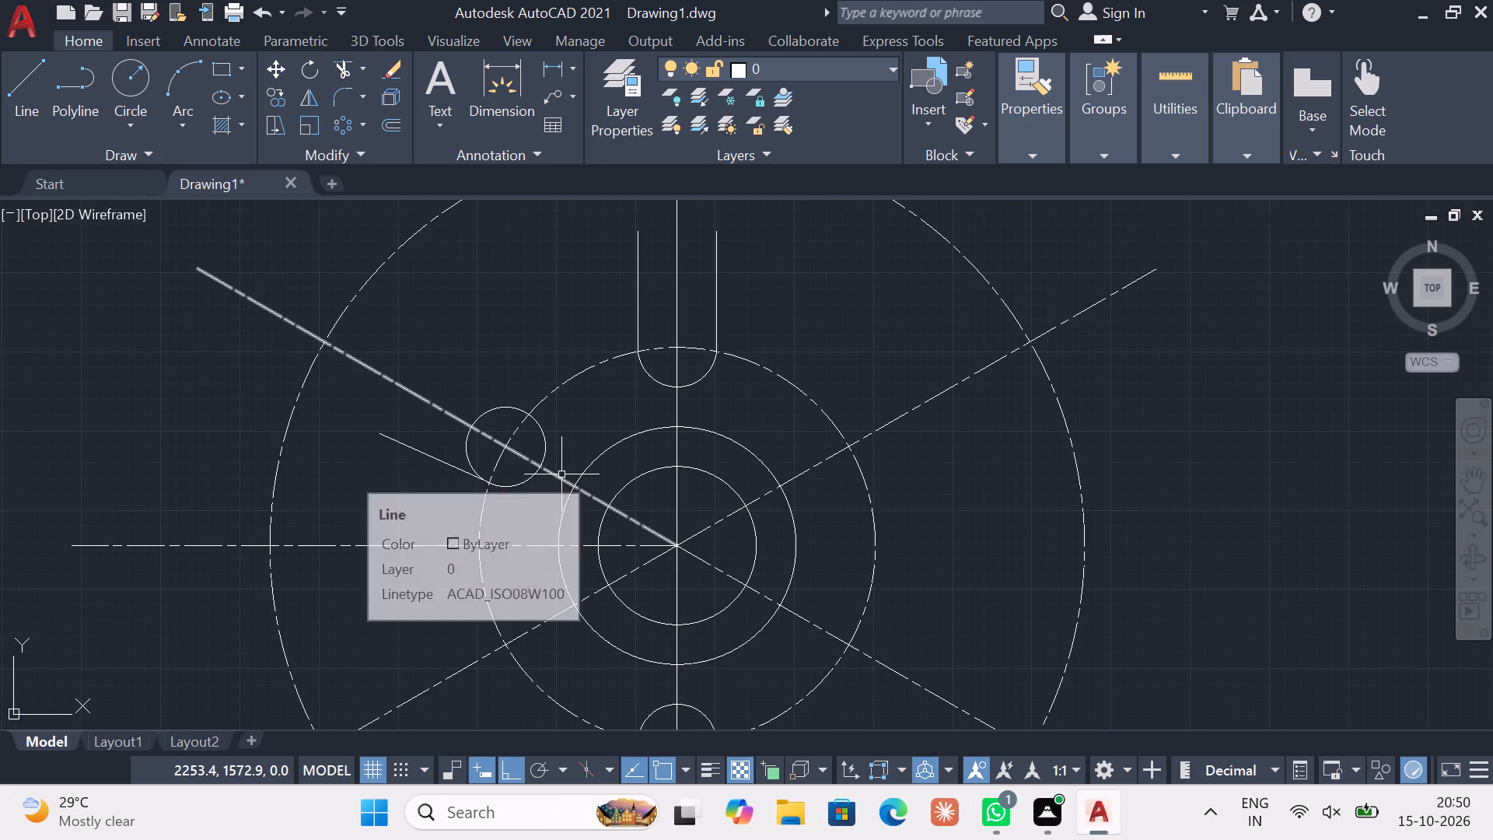
key("Escape")
left_click(448, 482)
left_click(415, 440)
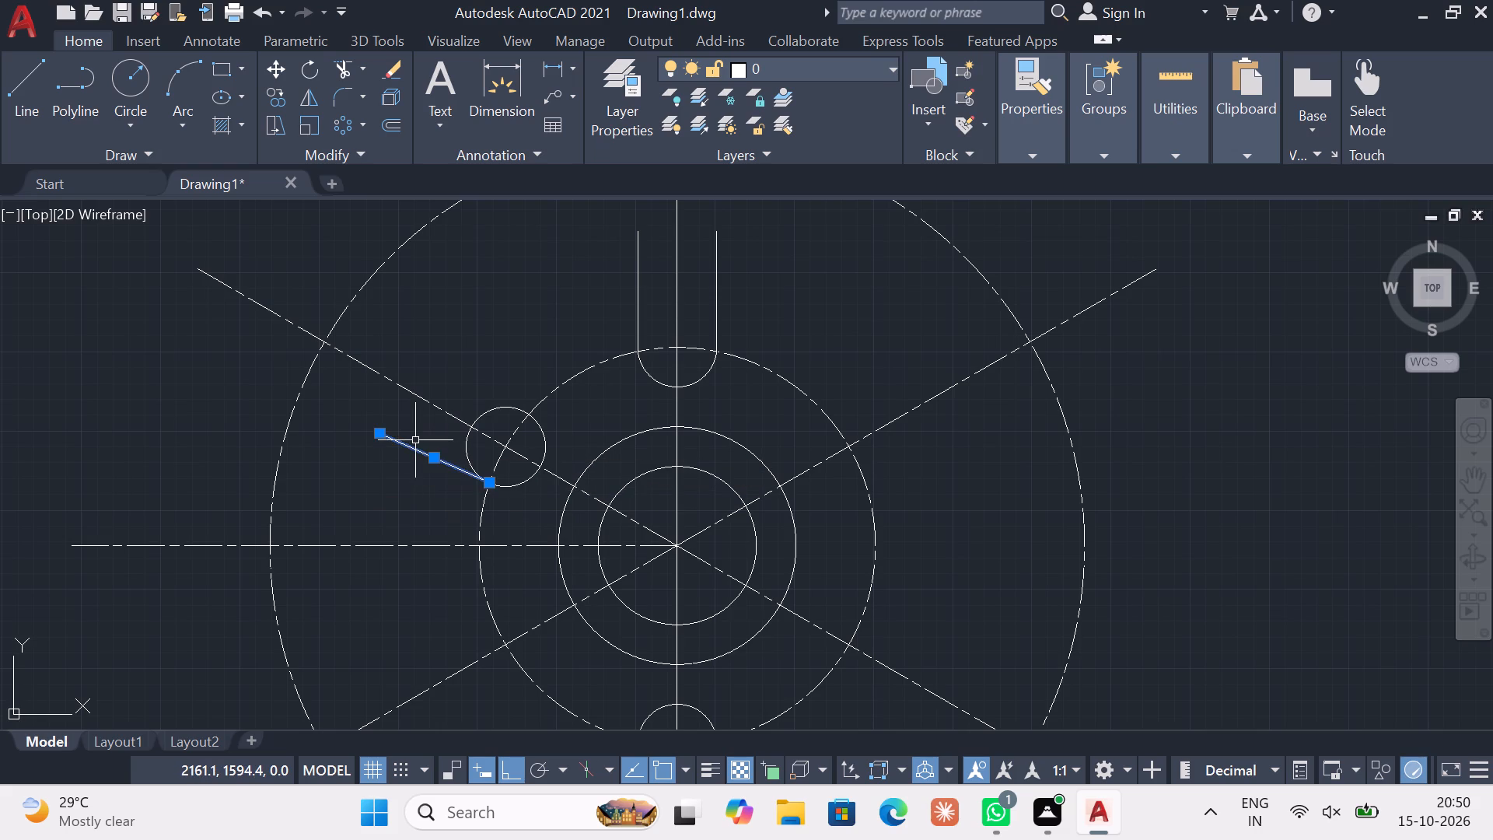
key("Delete")
key("Escape")
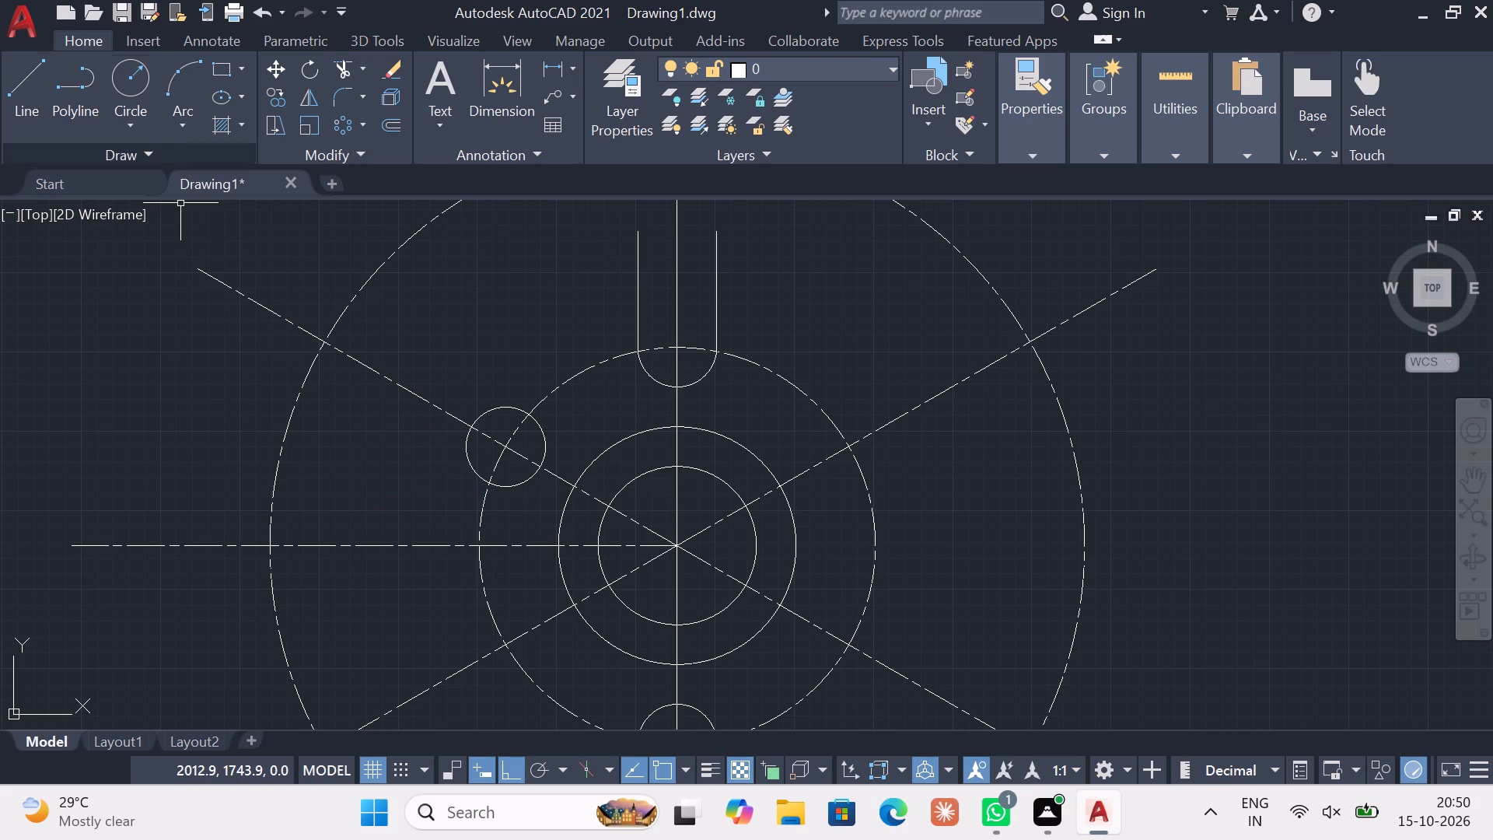
Draw a radius 25 circle centred where the upper-right centre line crosses the inner dashed circle.
left_click(124, 115)
left_click(115, 180)
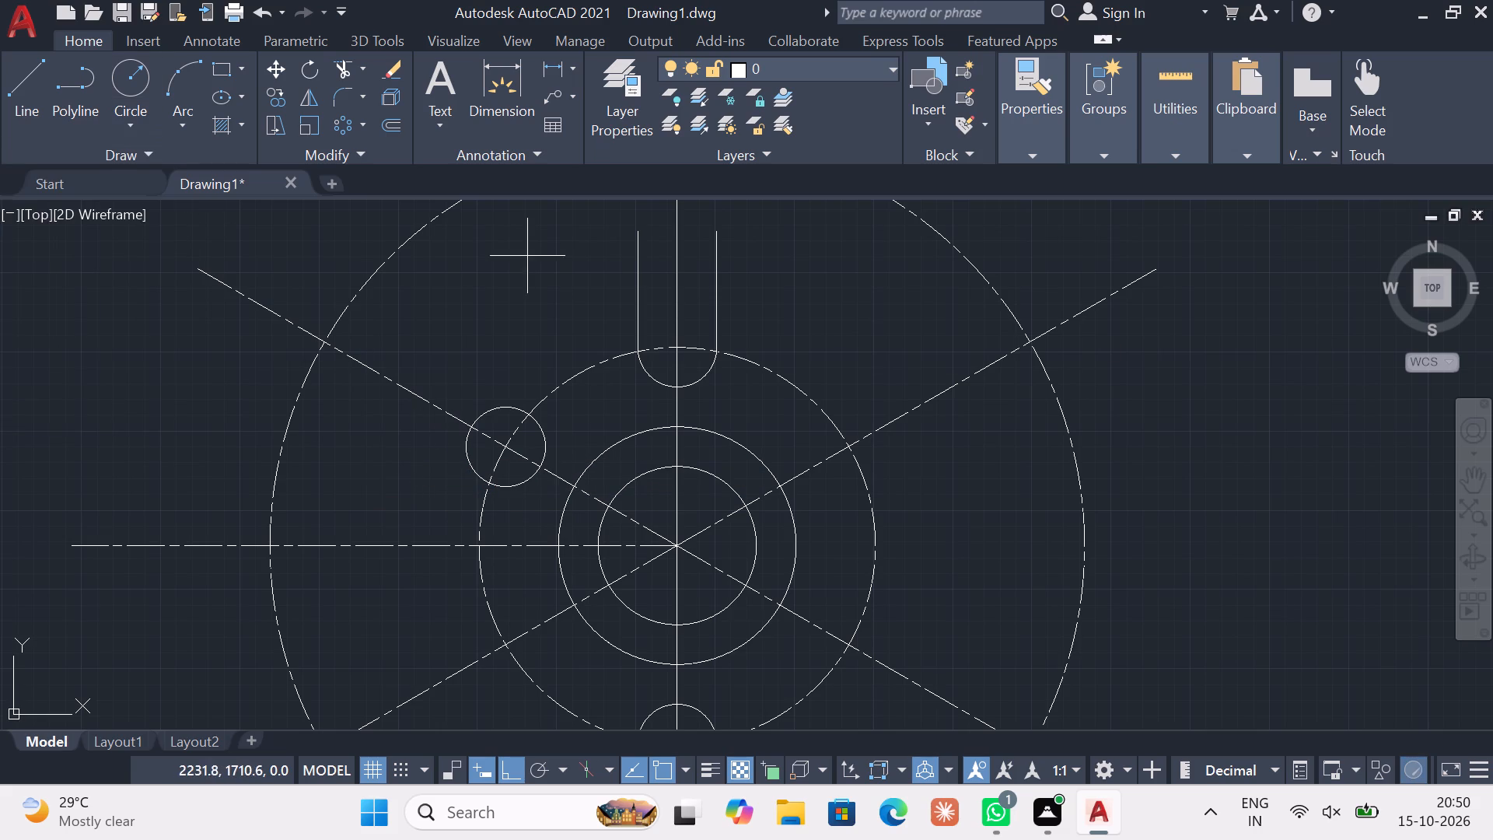
left_click(850, 444)
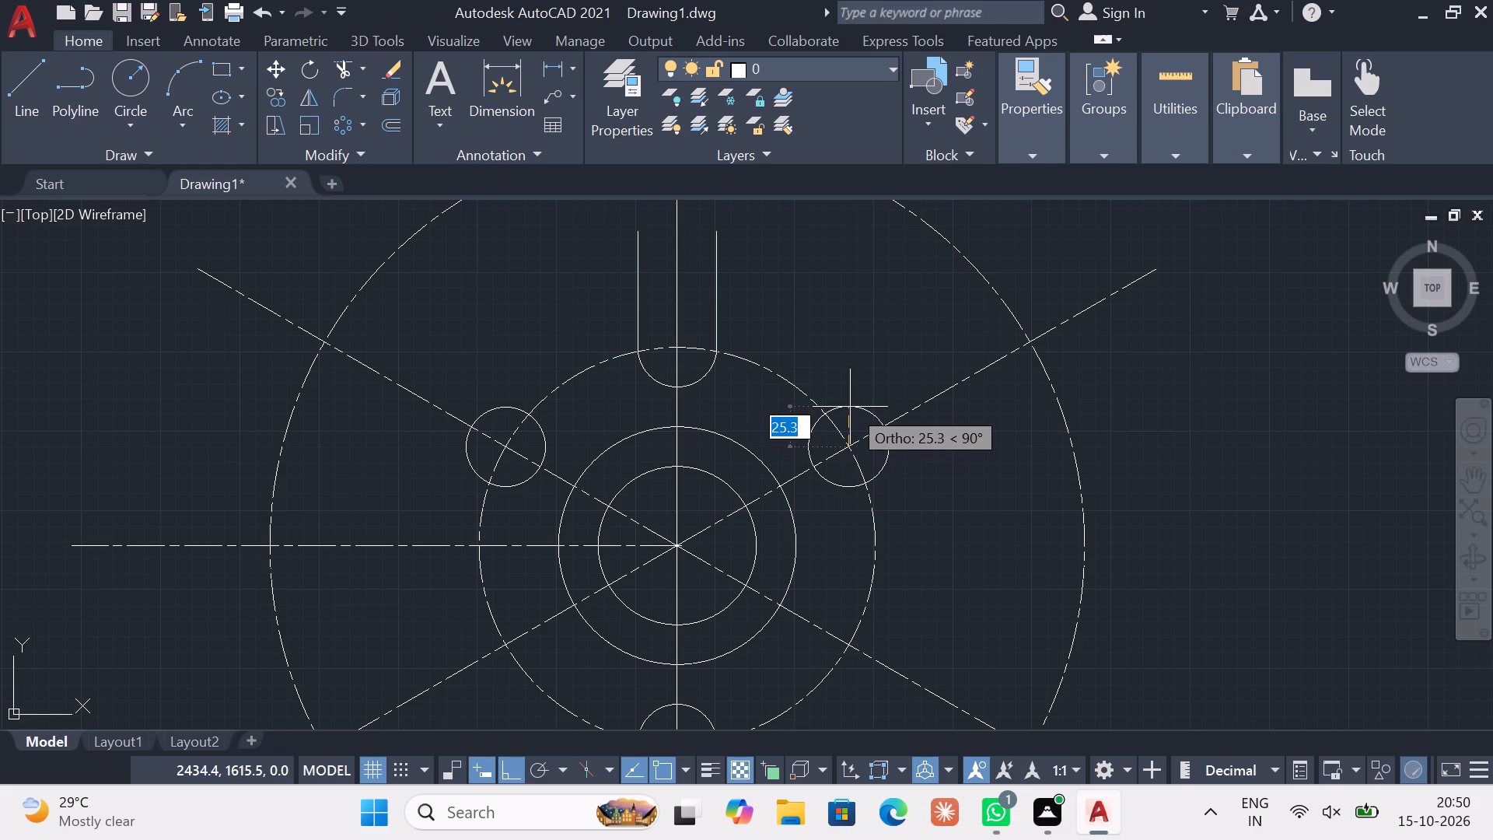
type("25")
key("Return")
key("Escape")
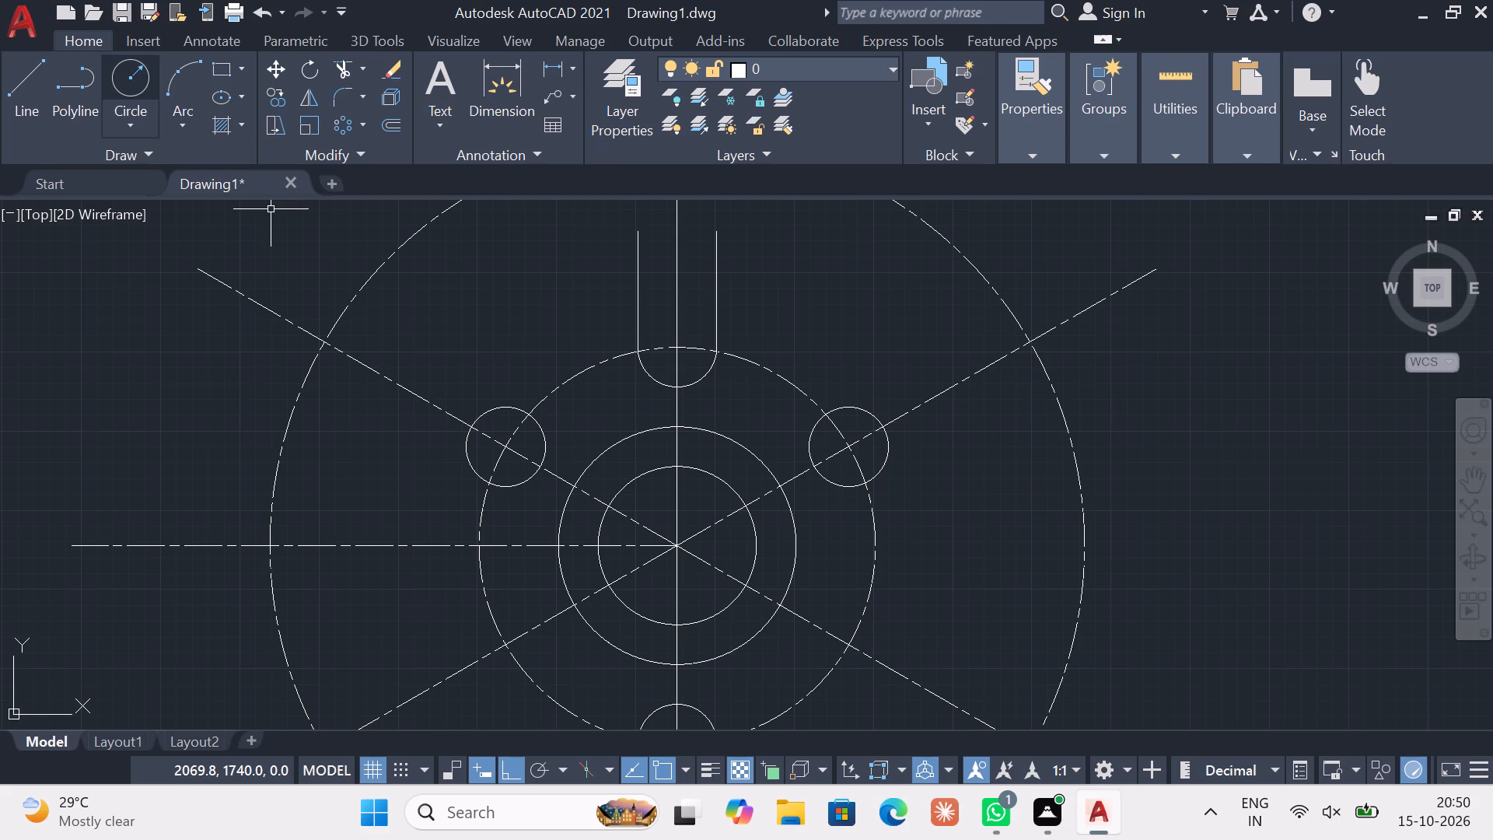
Draw a radius 25 circle centred where the lower-left centre line crosses the inner dashed circle.
left_click(139, 109)
left_click(121, 152)
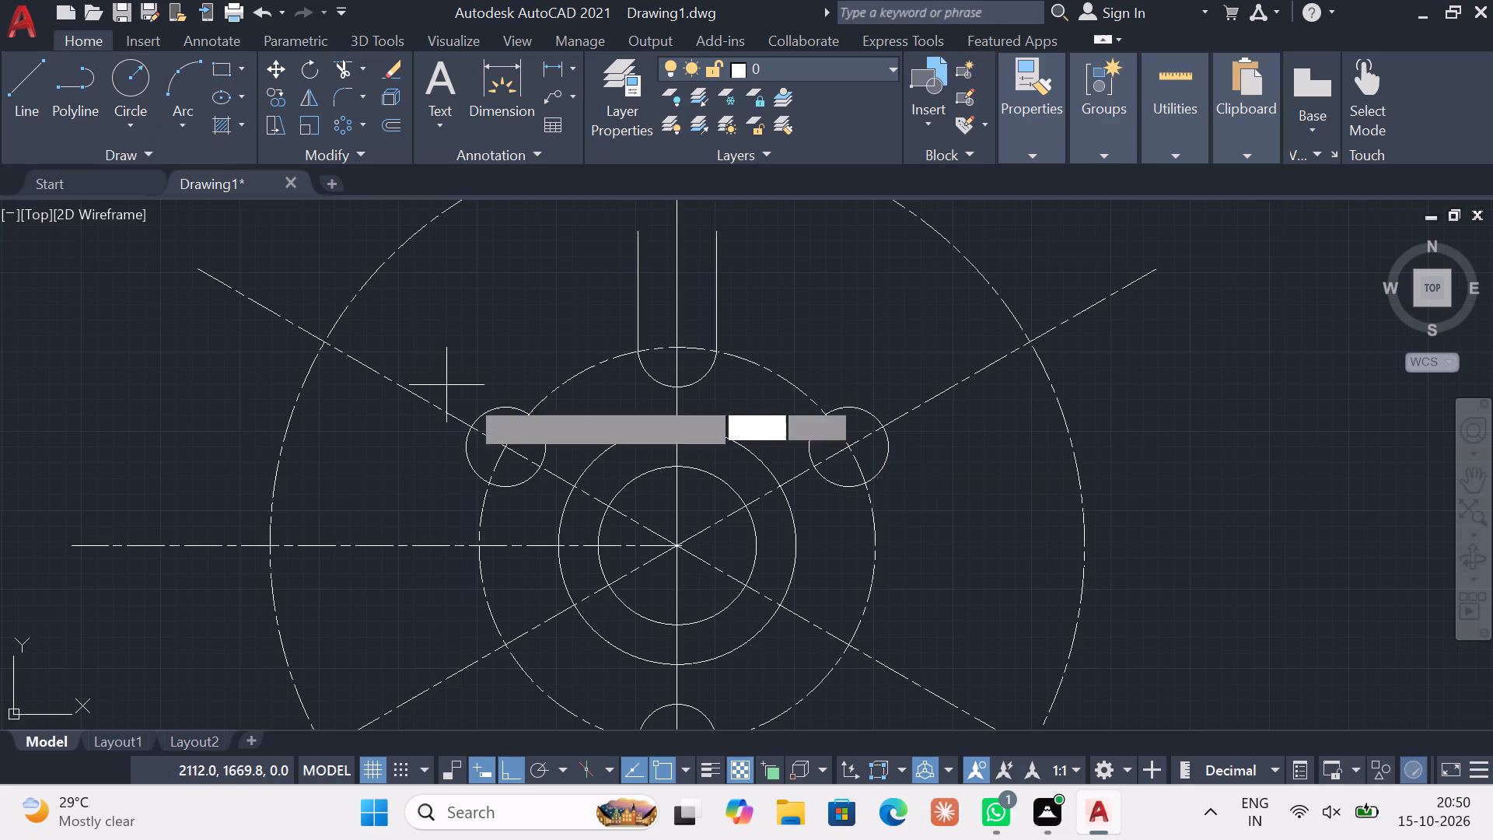
scroll(534, 457, "down", 1)
middle_click_drag(534, 457, 541, 274)
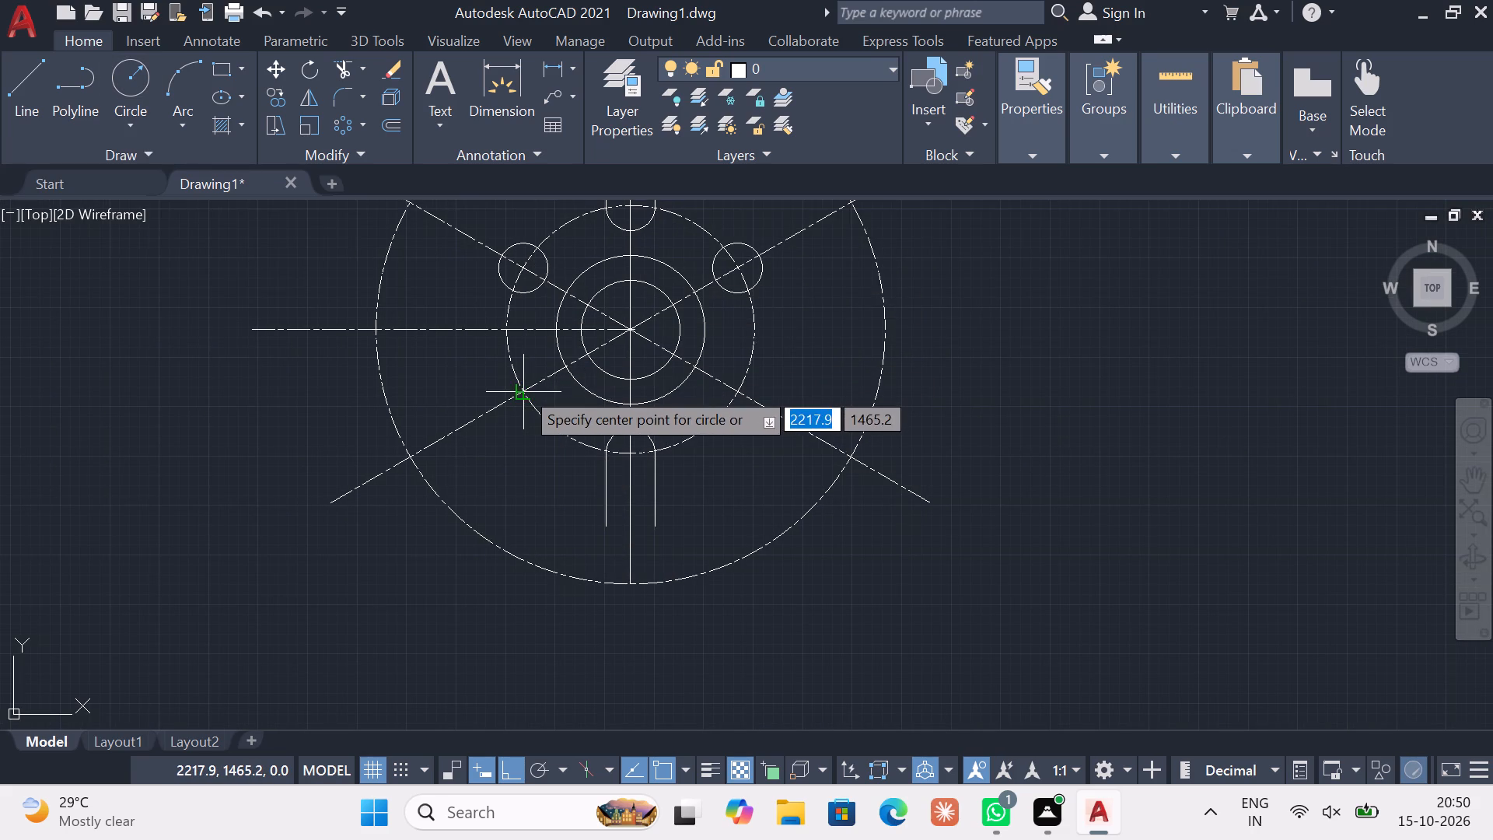
left_click(523, 388)
type("25")
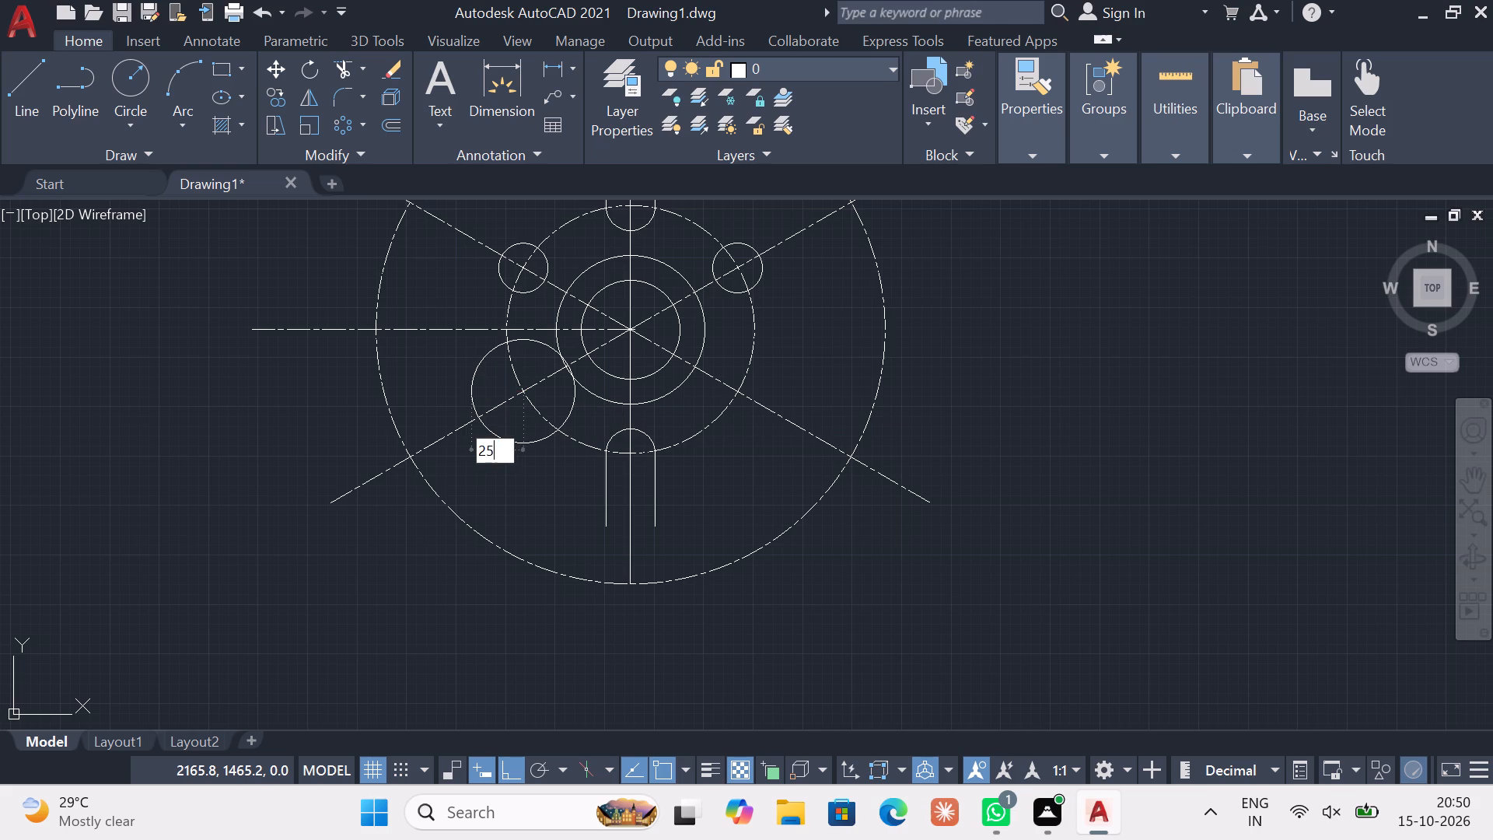
key("Return")
key("Escape")
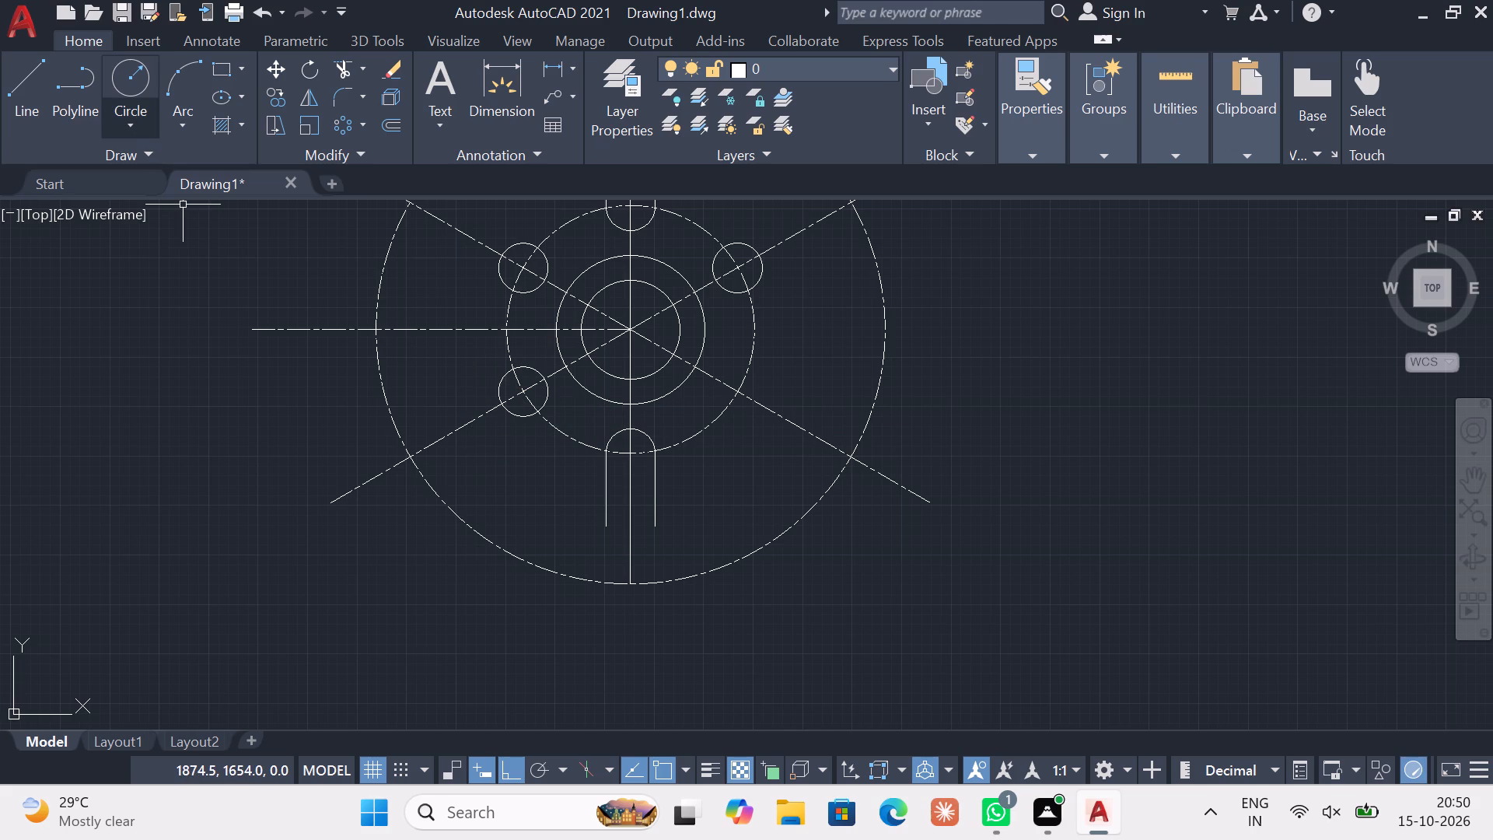
Draw a radius 25 circle centred where the lower-right centre line crosses the inner dashed circle.
left_click(130, 116)
left_click(121, 156)
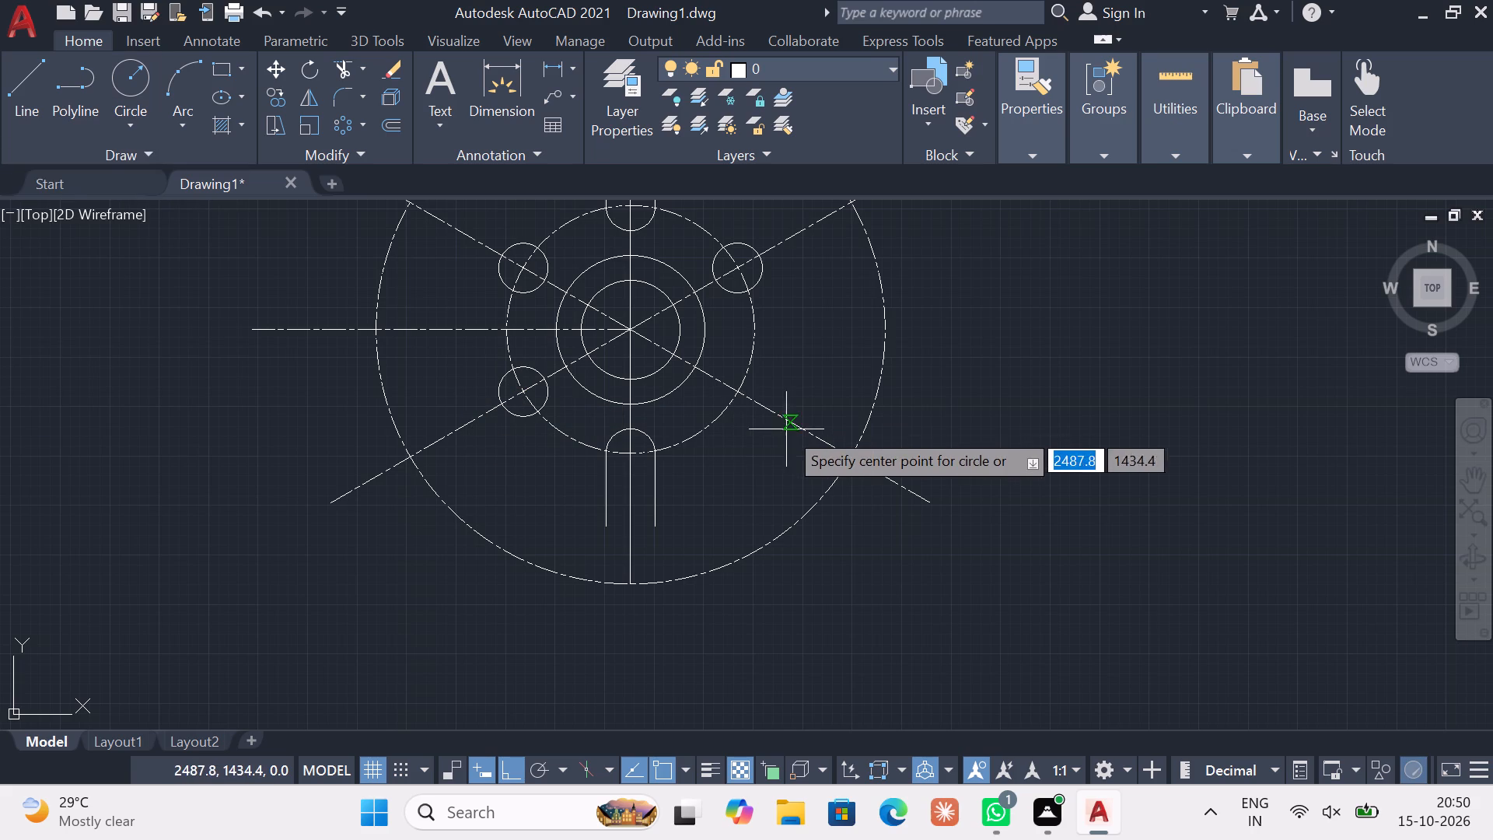
left_click(740, 397)
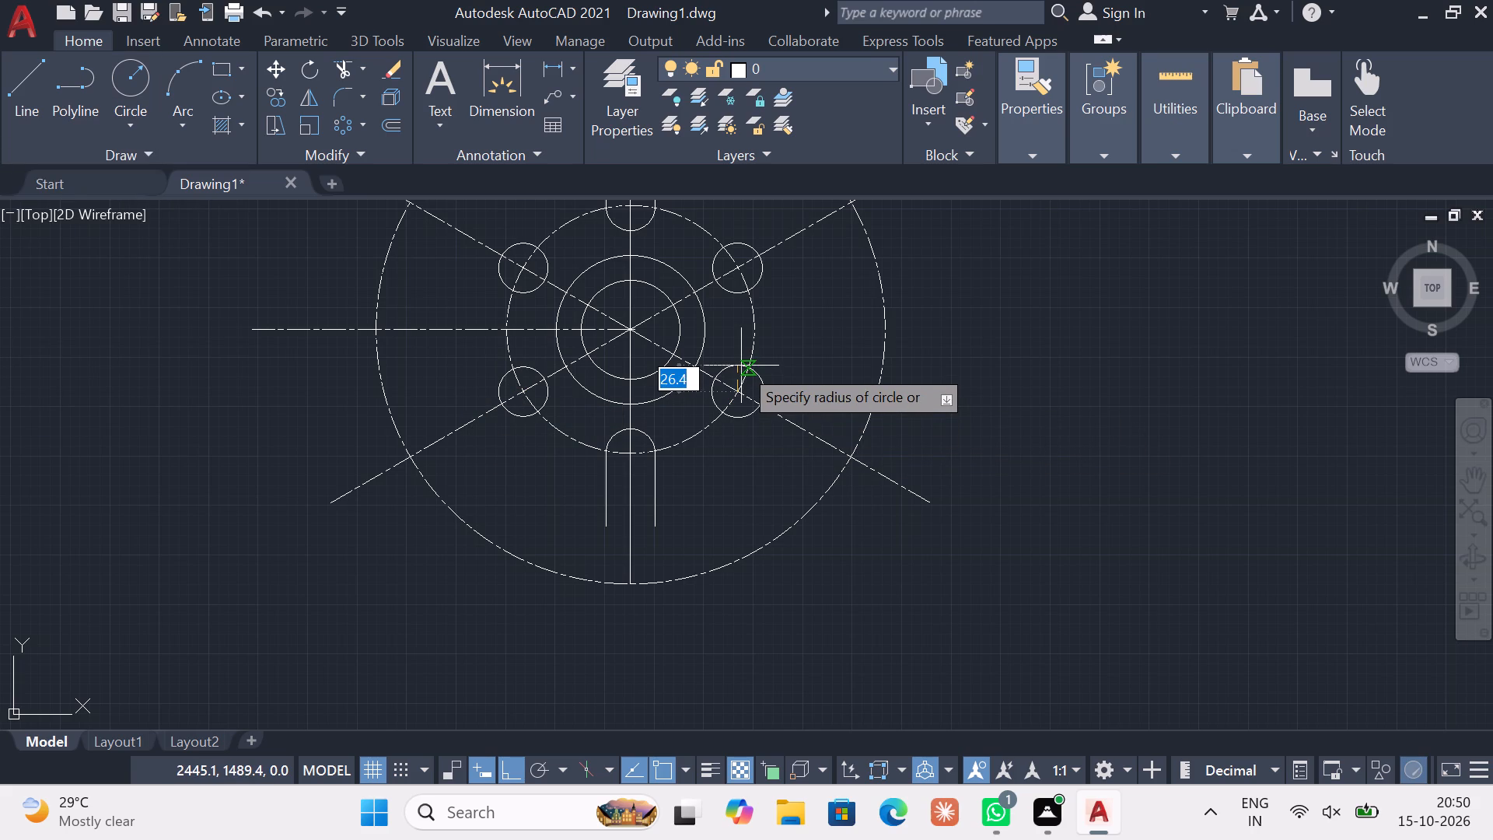
type("25")
key("Return")
key("Escape")
key("Escape")
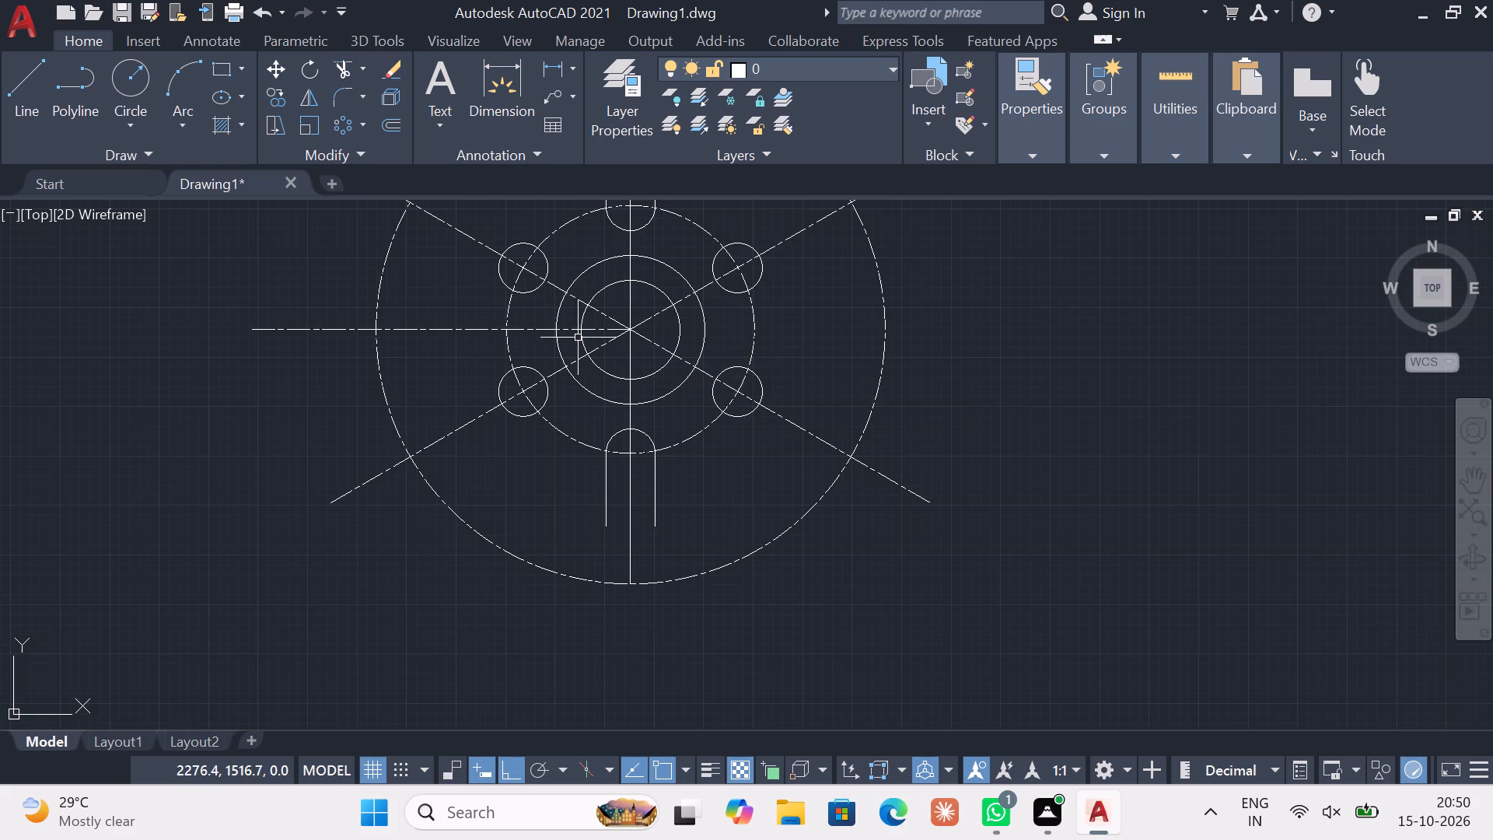
With Ortho off, copy the top slot's two vertical side lines to the empty space to the right of the part.
middle_click_drag(578, 338, 598, 490)
left_click(628, 332)
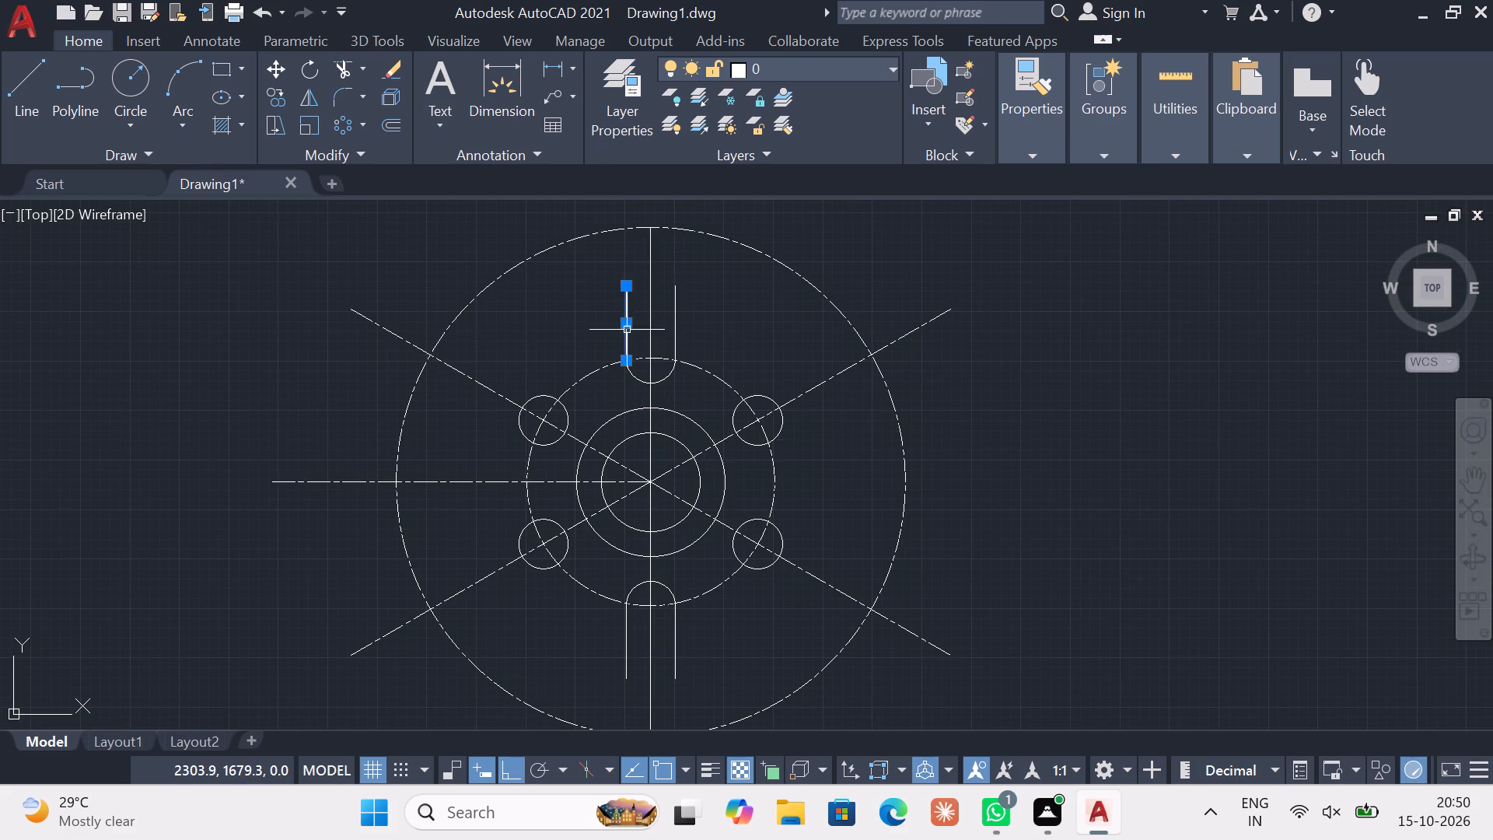
left_click(673, 321)
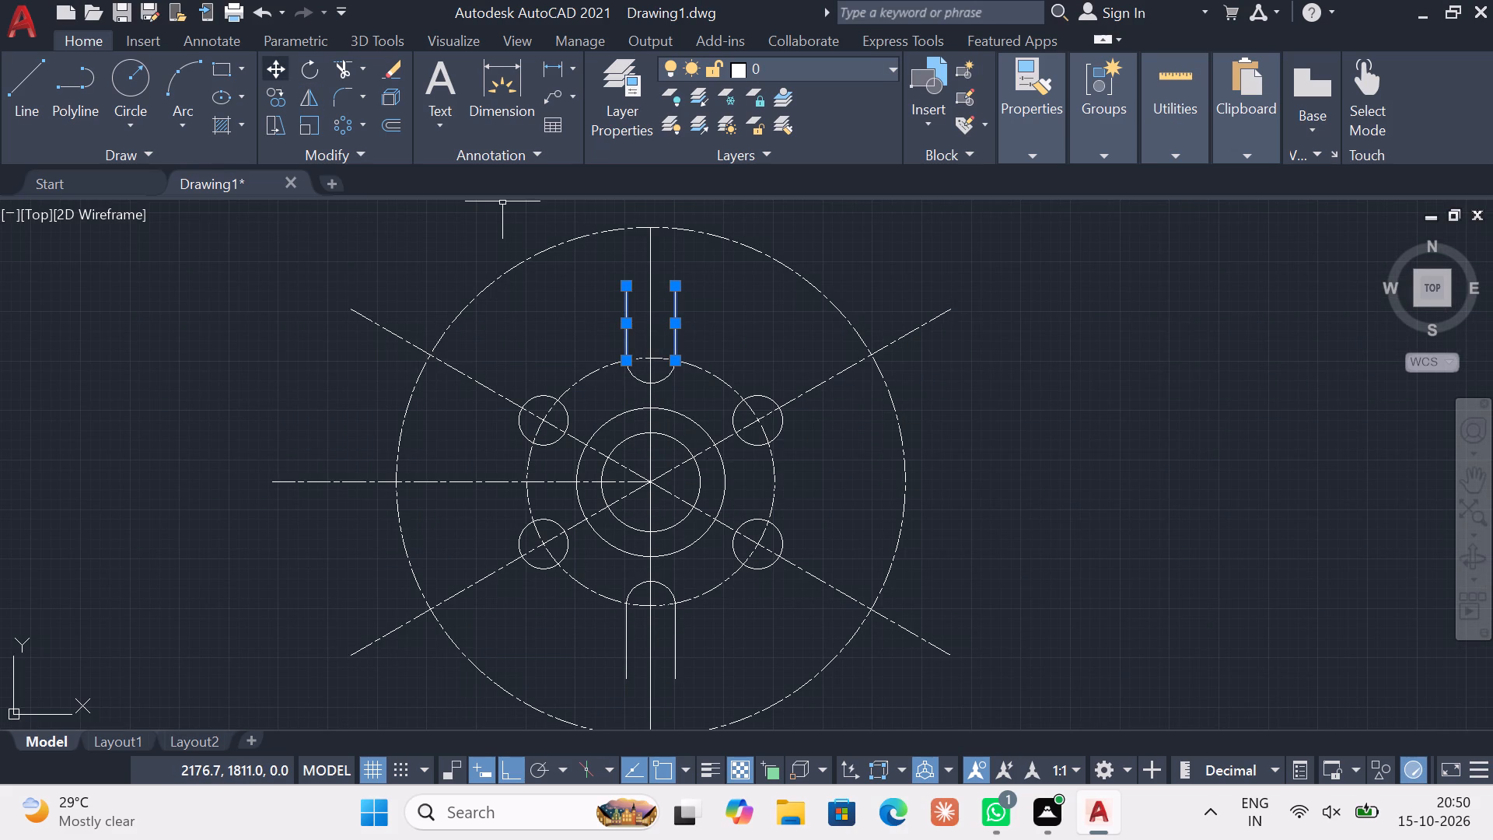
left_click(282, 85)
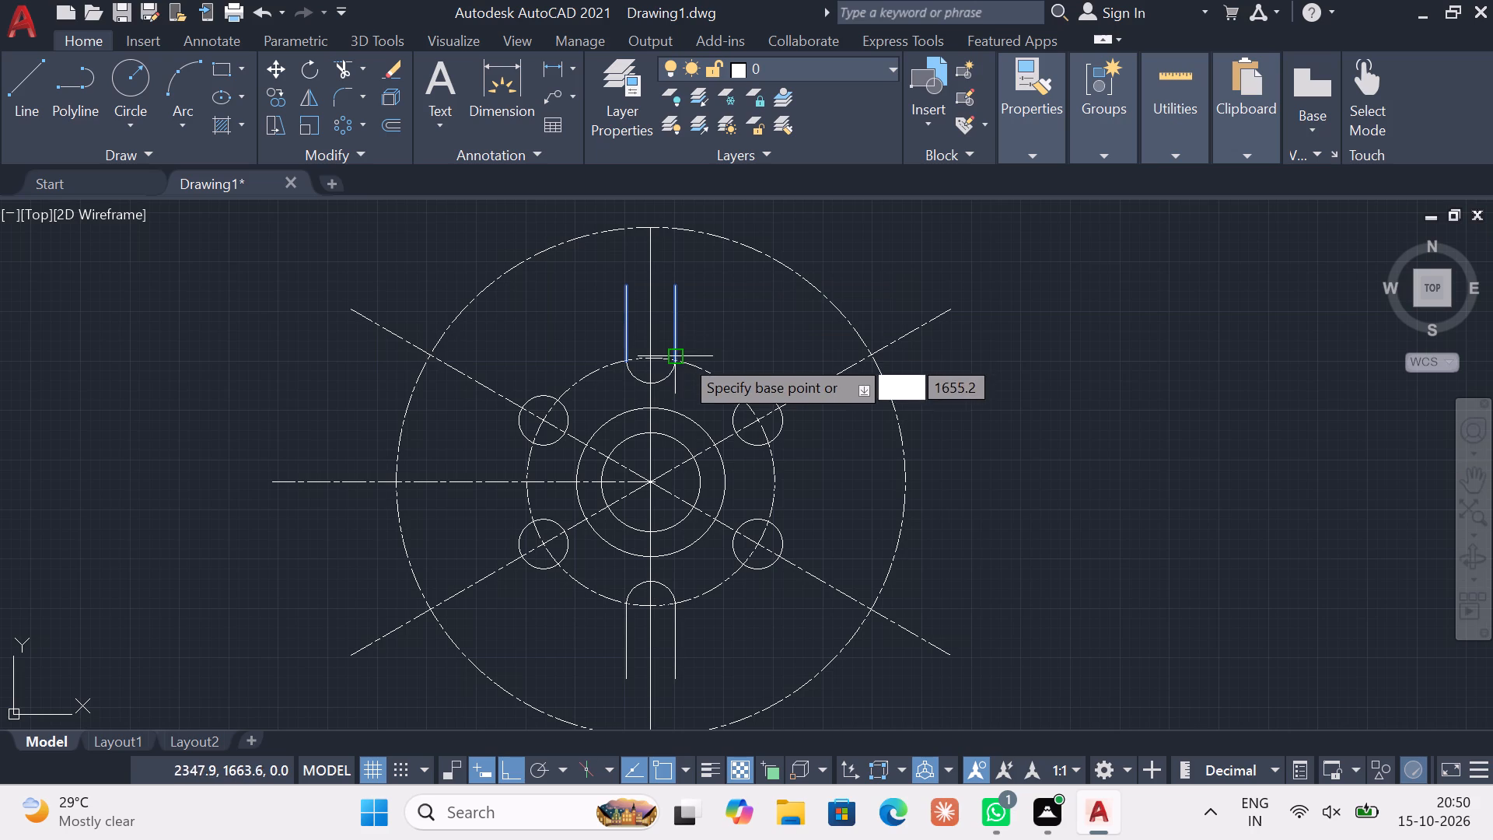
left_click(682, 356)
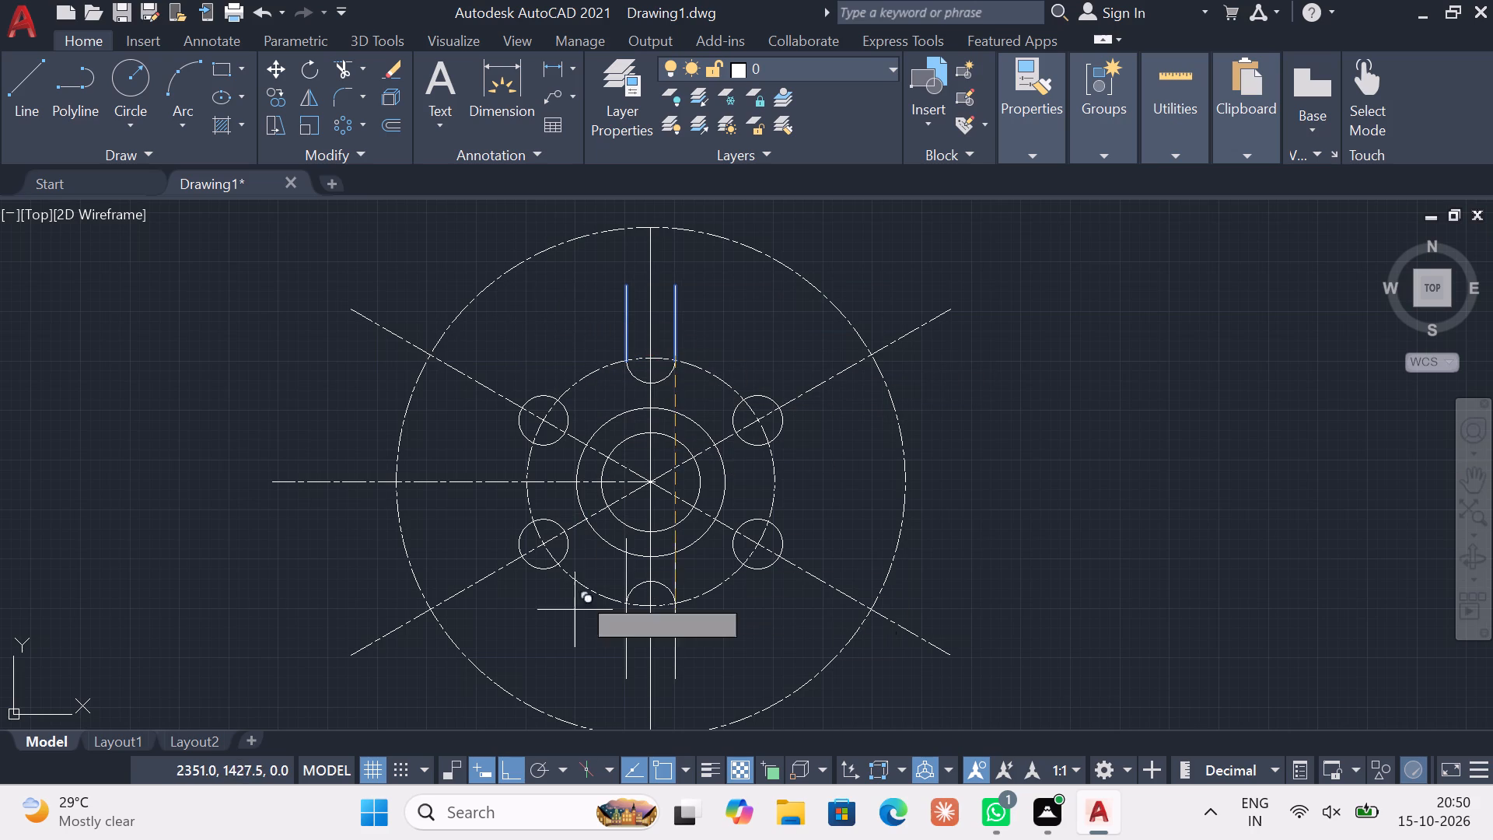
left_click(516, 765)
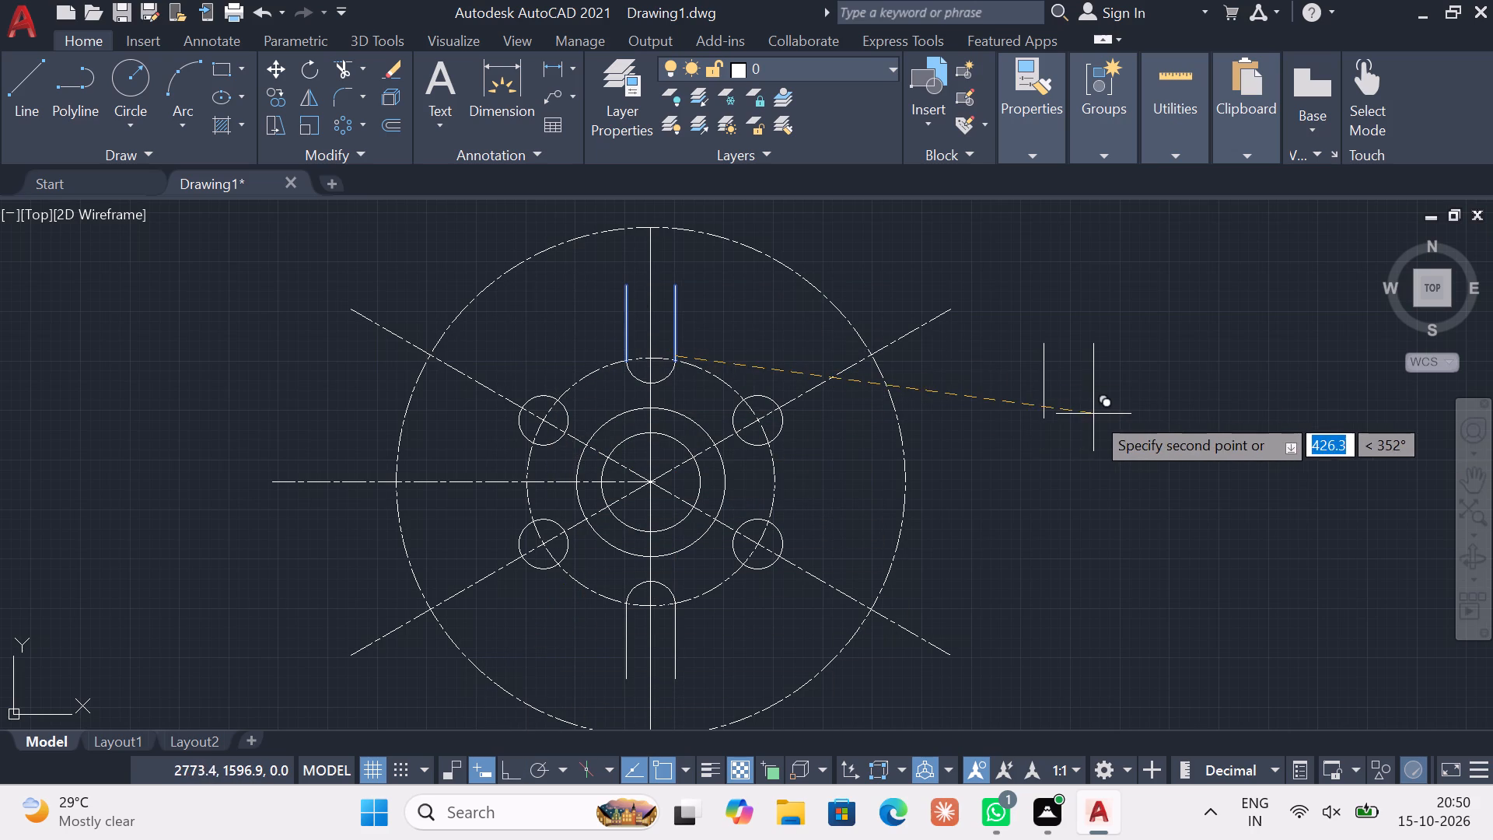
left_click(1122, 414)
key("Escape")
Rotate the copied pair of lines by 45° about the lower end of its right-hand line.
left_click_drag(1130, 461, 1108, 419)
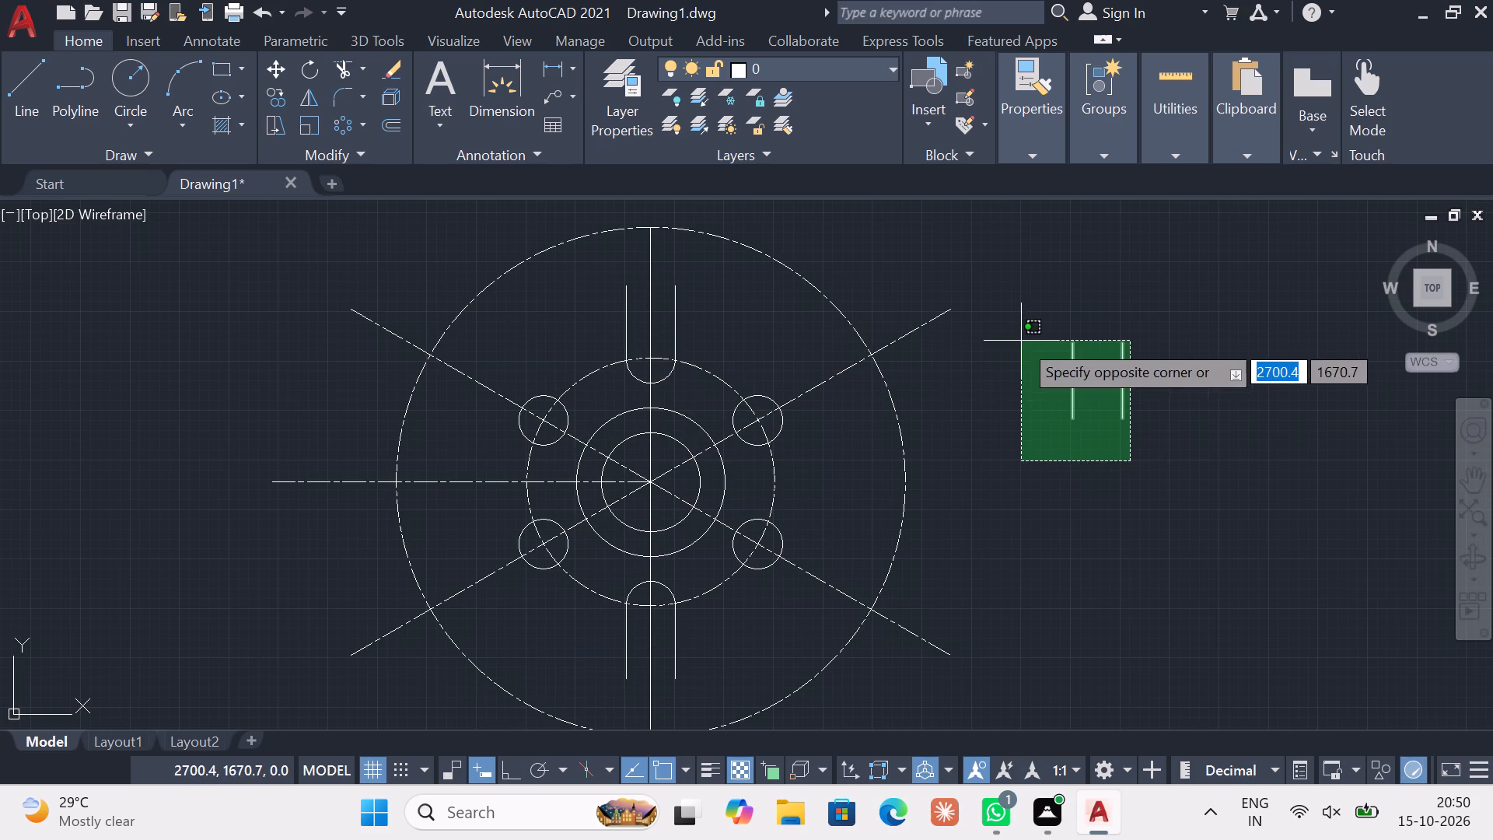
left_click(1021, 341)
left_click(319, 68)
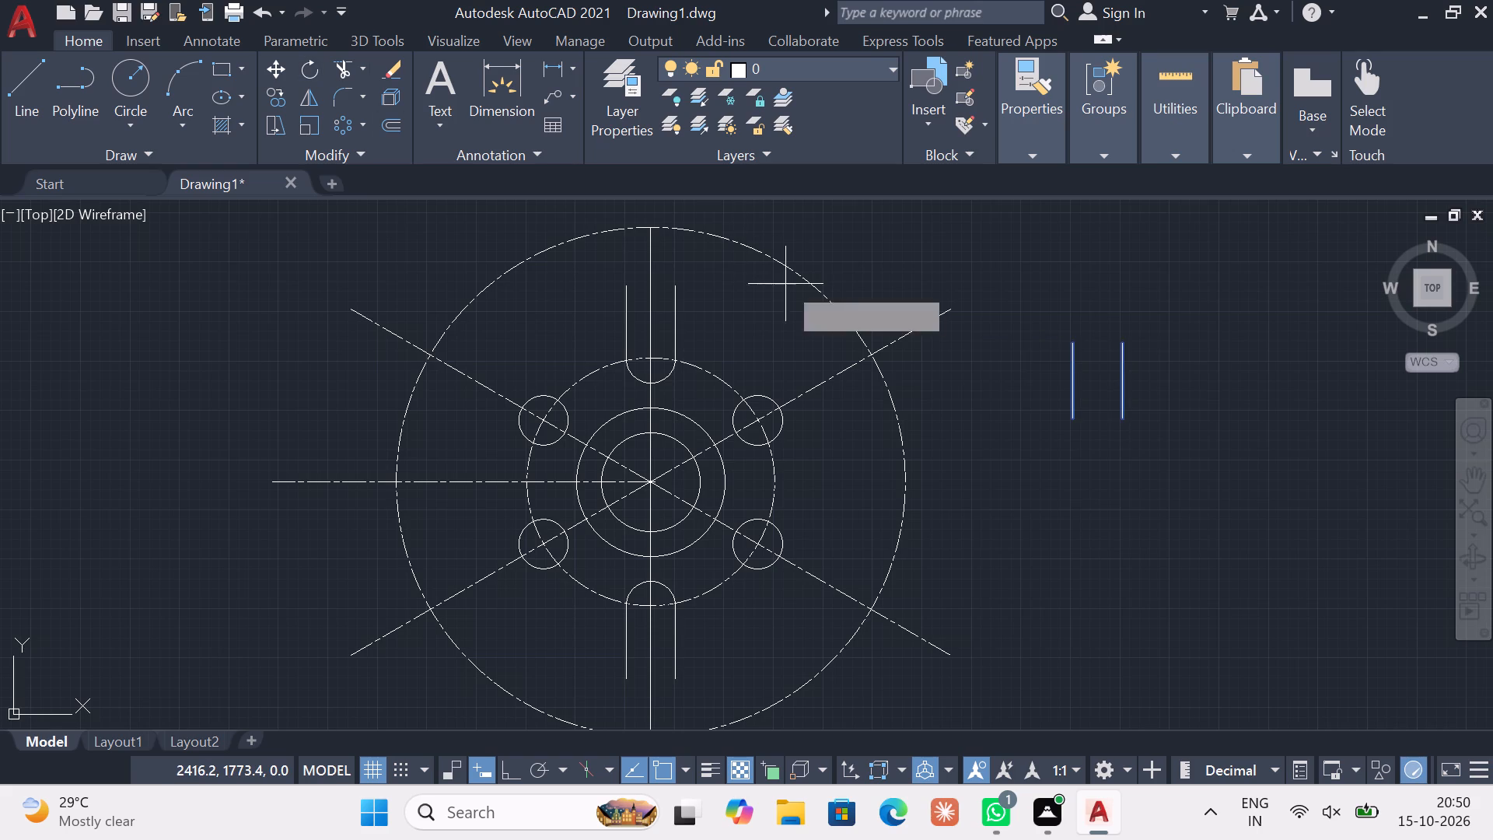
left_click(1121, 421)
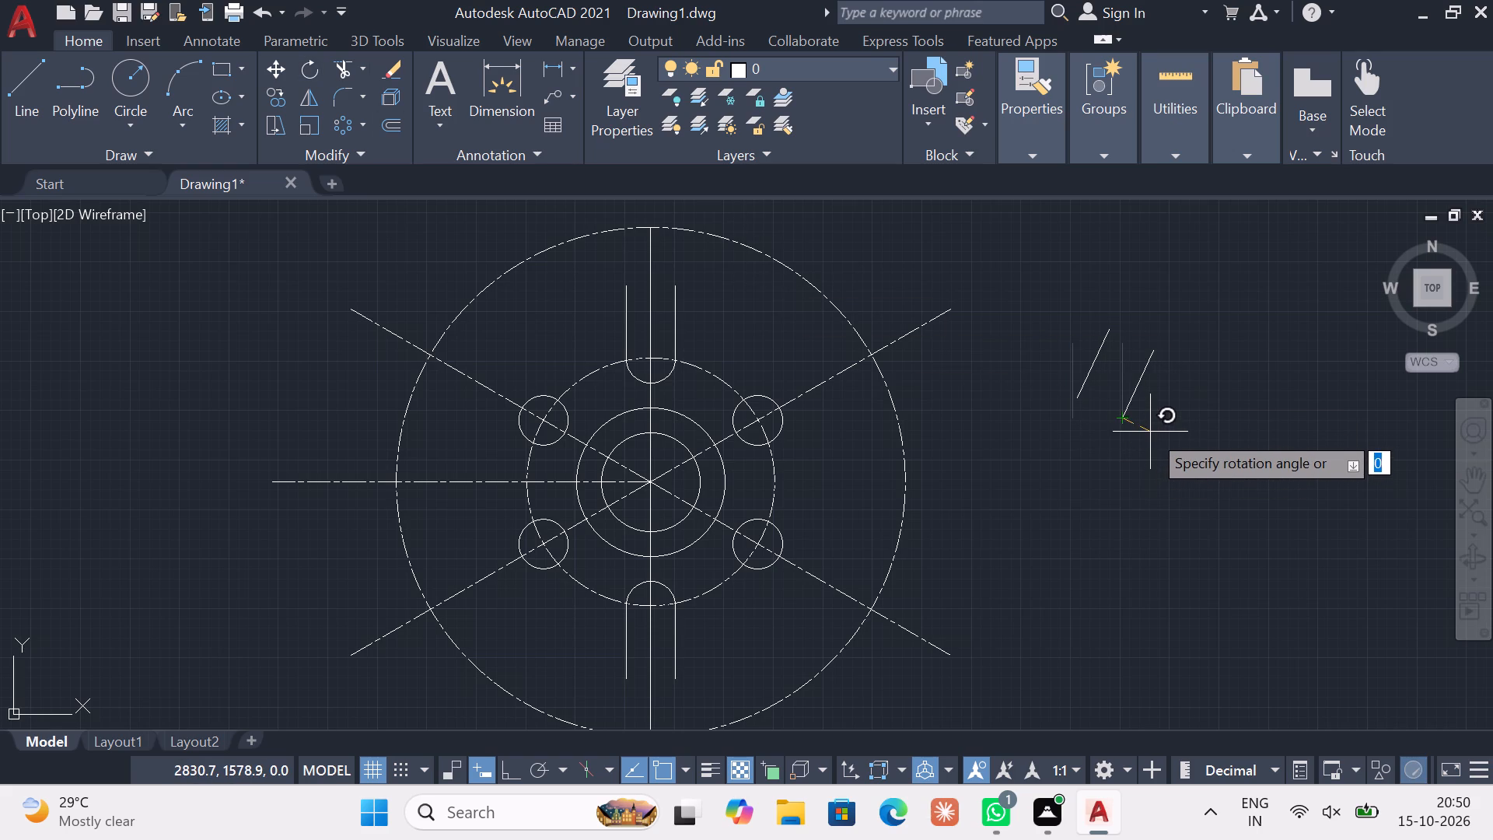
key("4")
key("5")
key("Return")
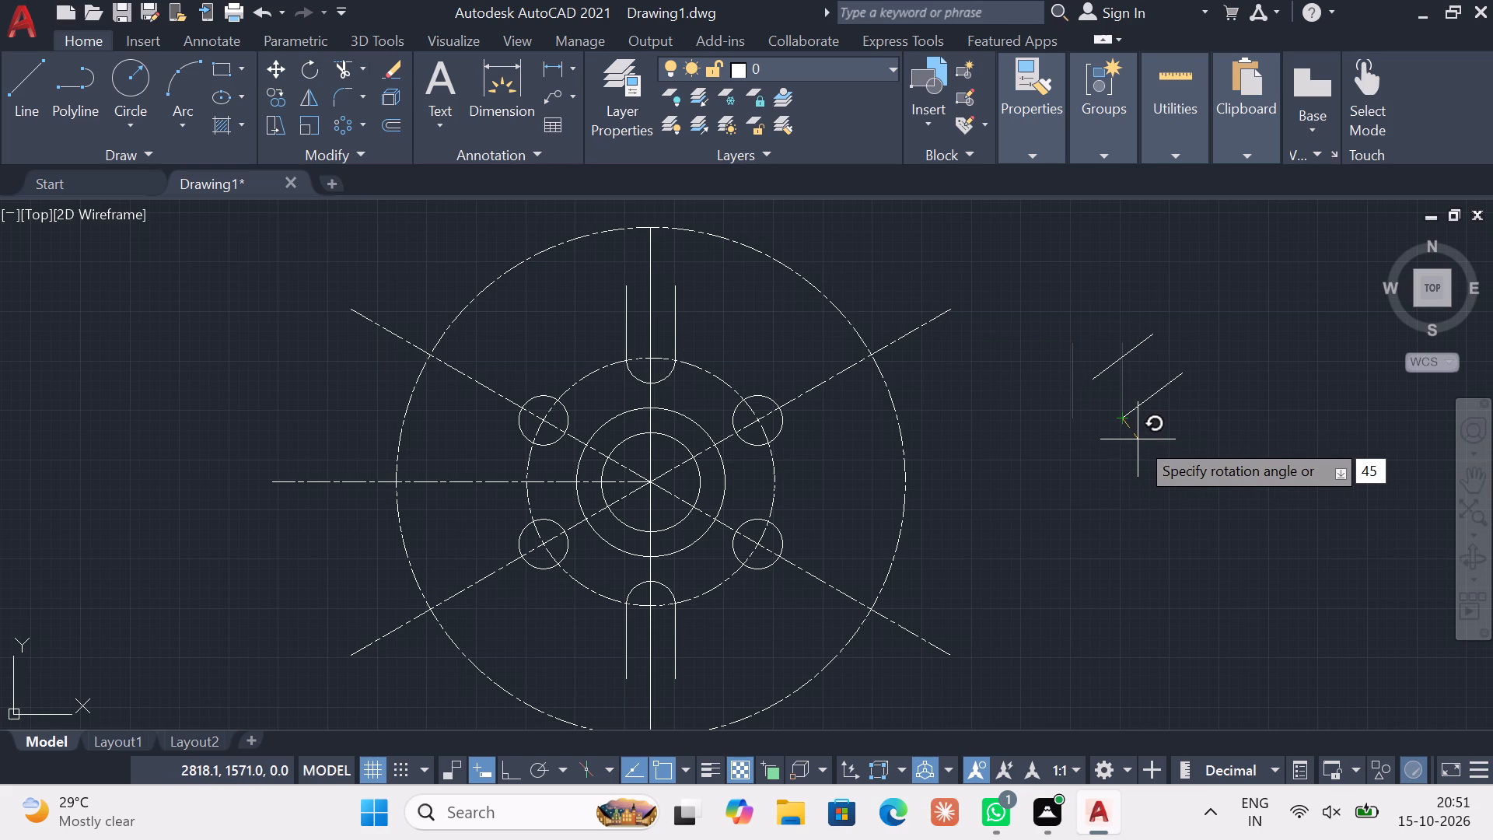
key("Escape")
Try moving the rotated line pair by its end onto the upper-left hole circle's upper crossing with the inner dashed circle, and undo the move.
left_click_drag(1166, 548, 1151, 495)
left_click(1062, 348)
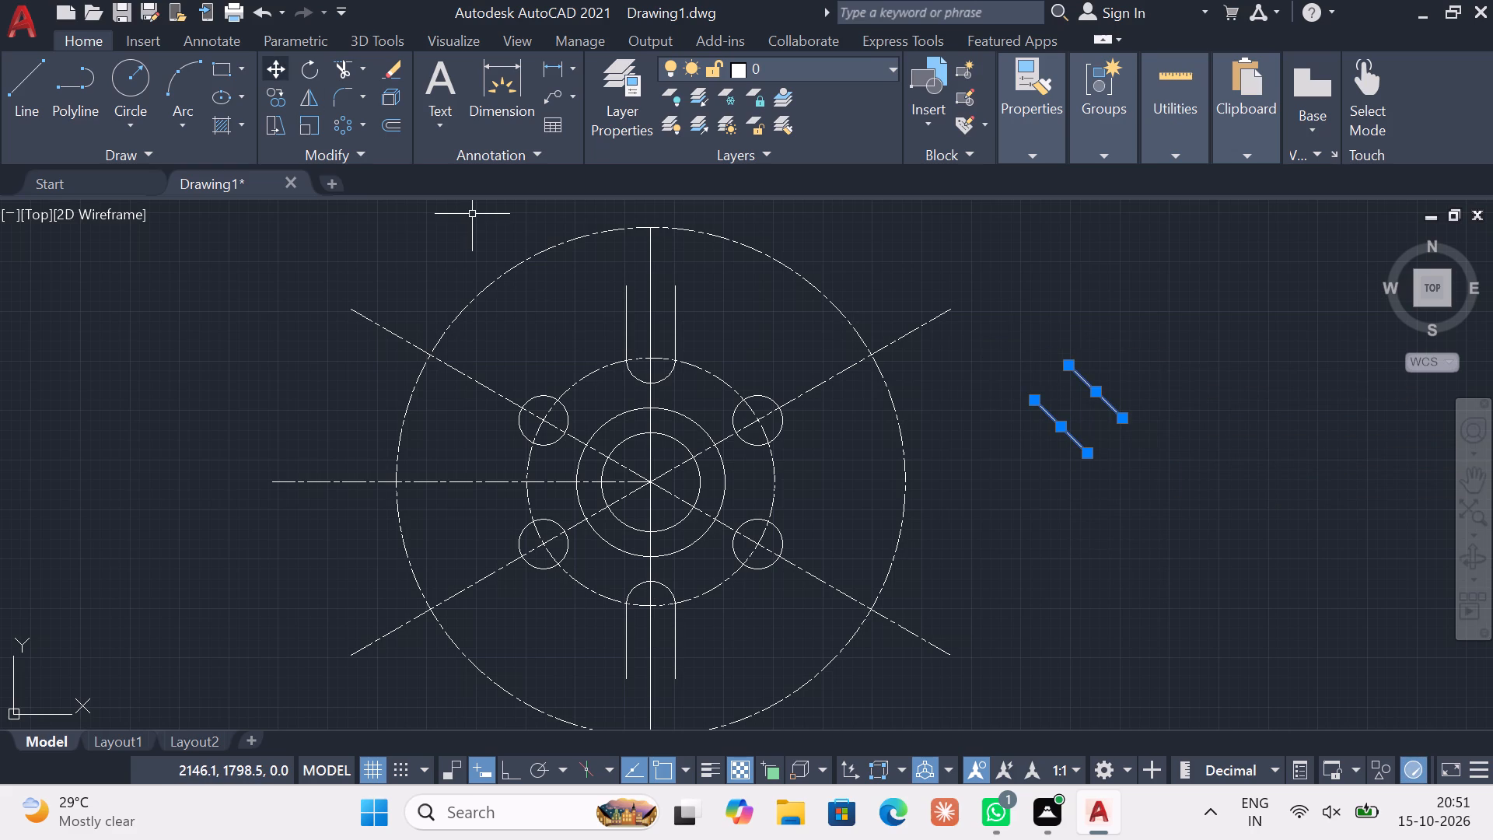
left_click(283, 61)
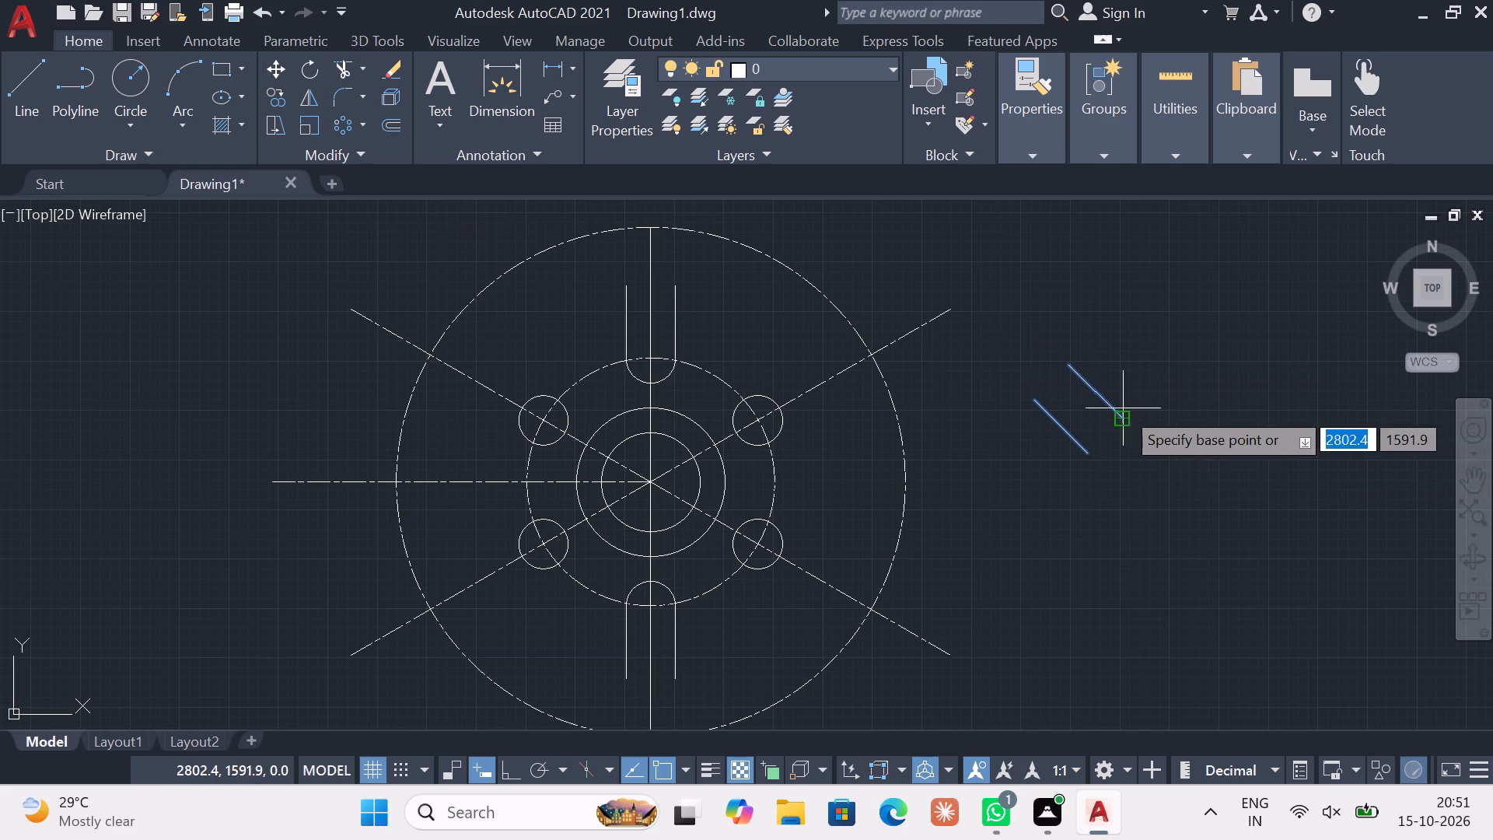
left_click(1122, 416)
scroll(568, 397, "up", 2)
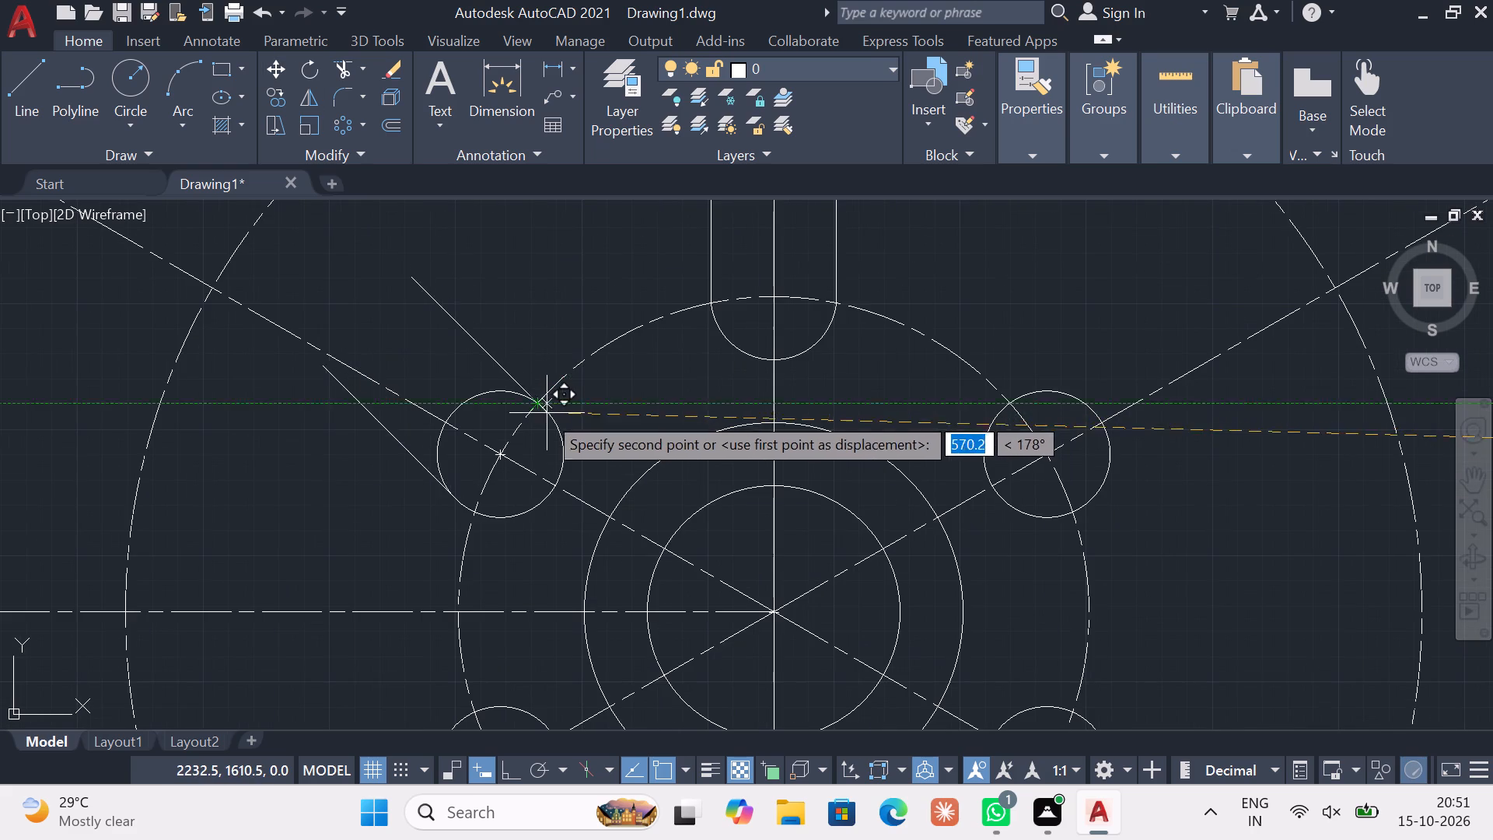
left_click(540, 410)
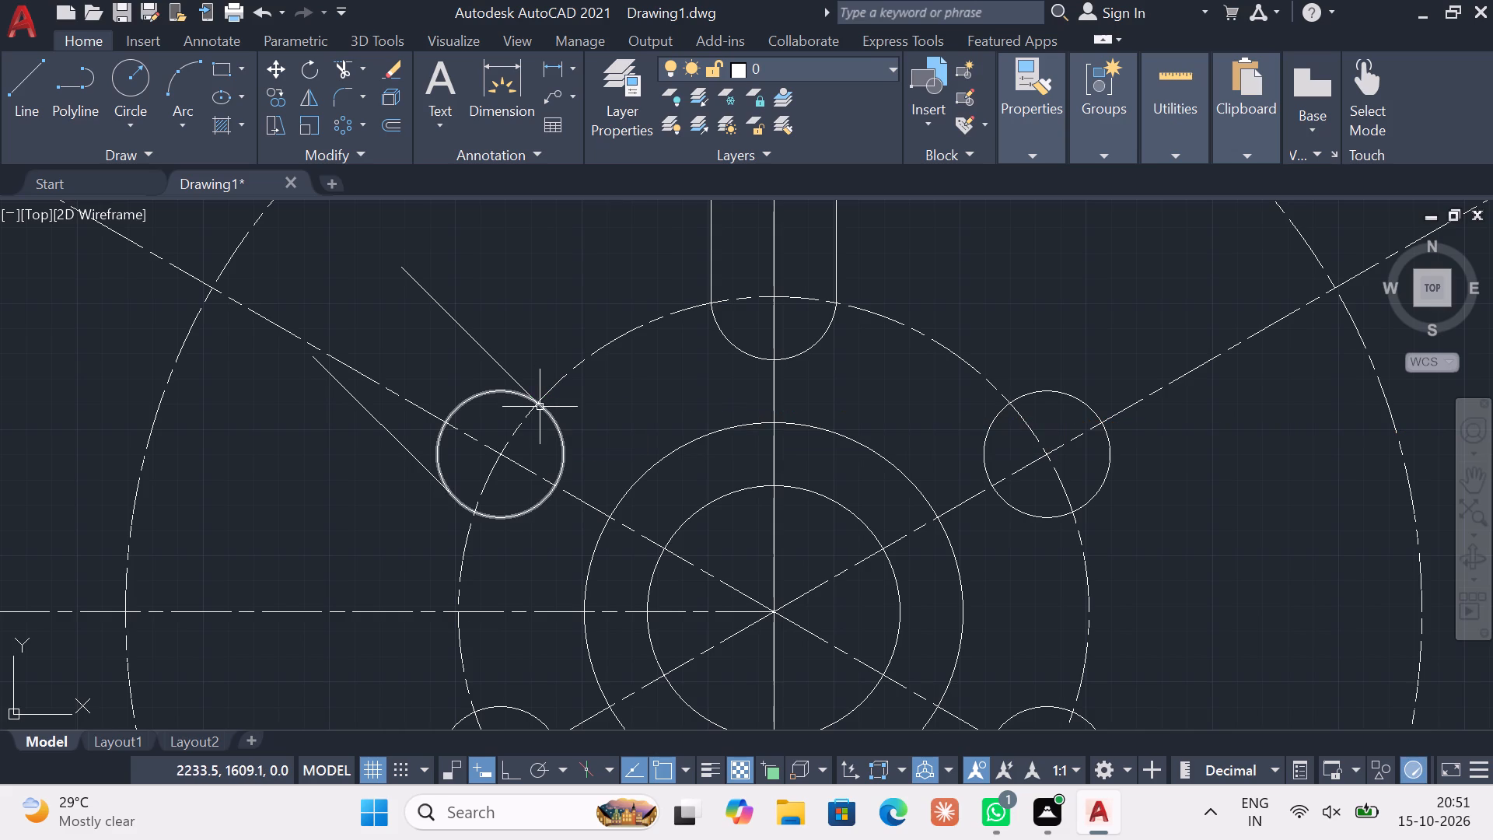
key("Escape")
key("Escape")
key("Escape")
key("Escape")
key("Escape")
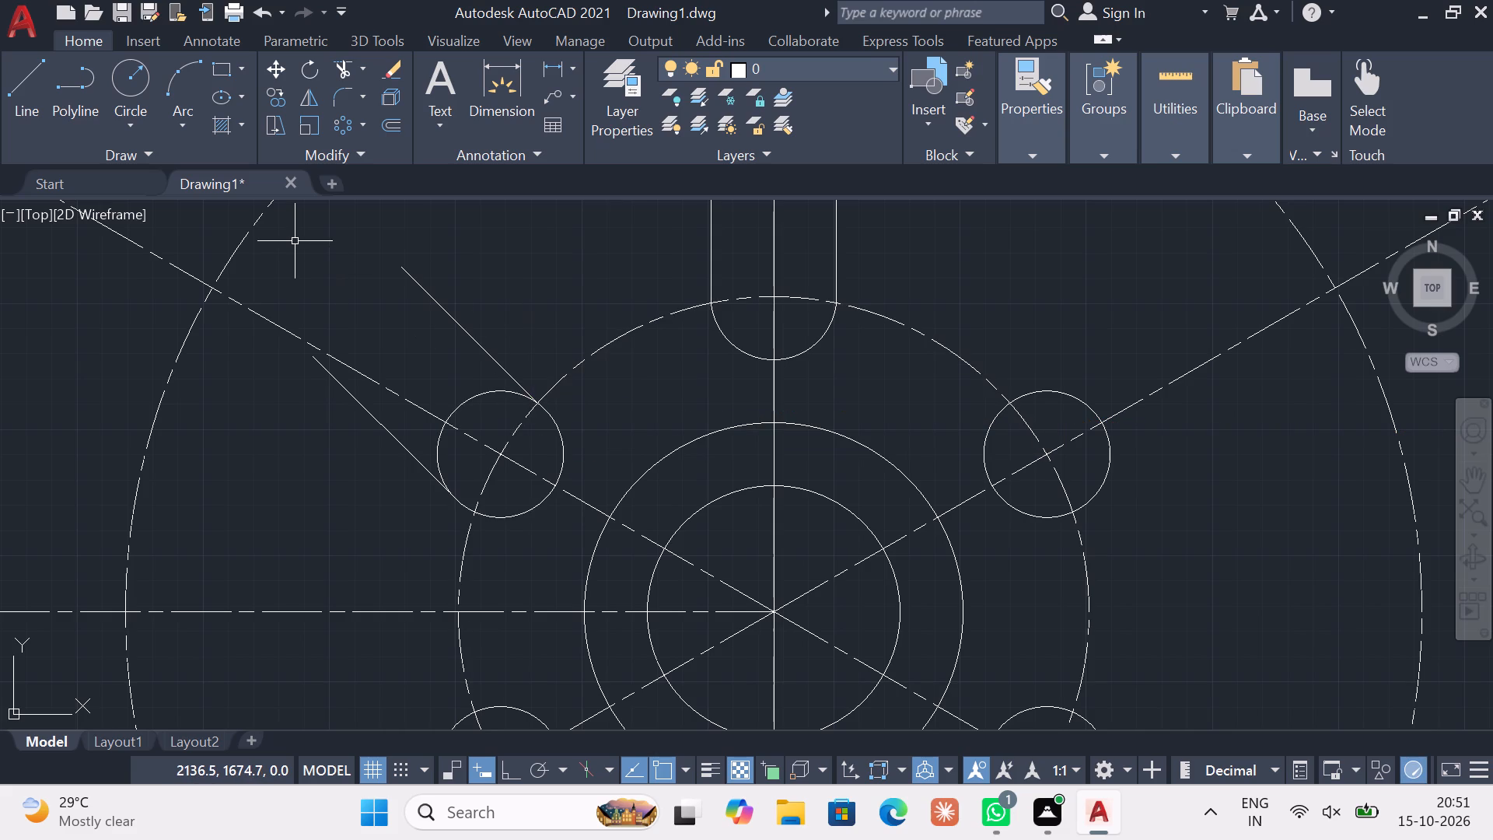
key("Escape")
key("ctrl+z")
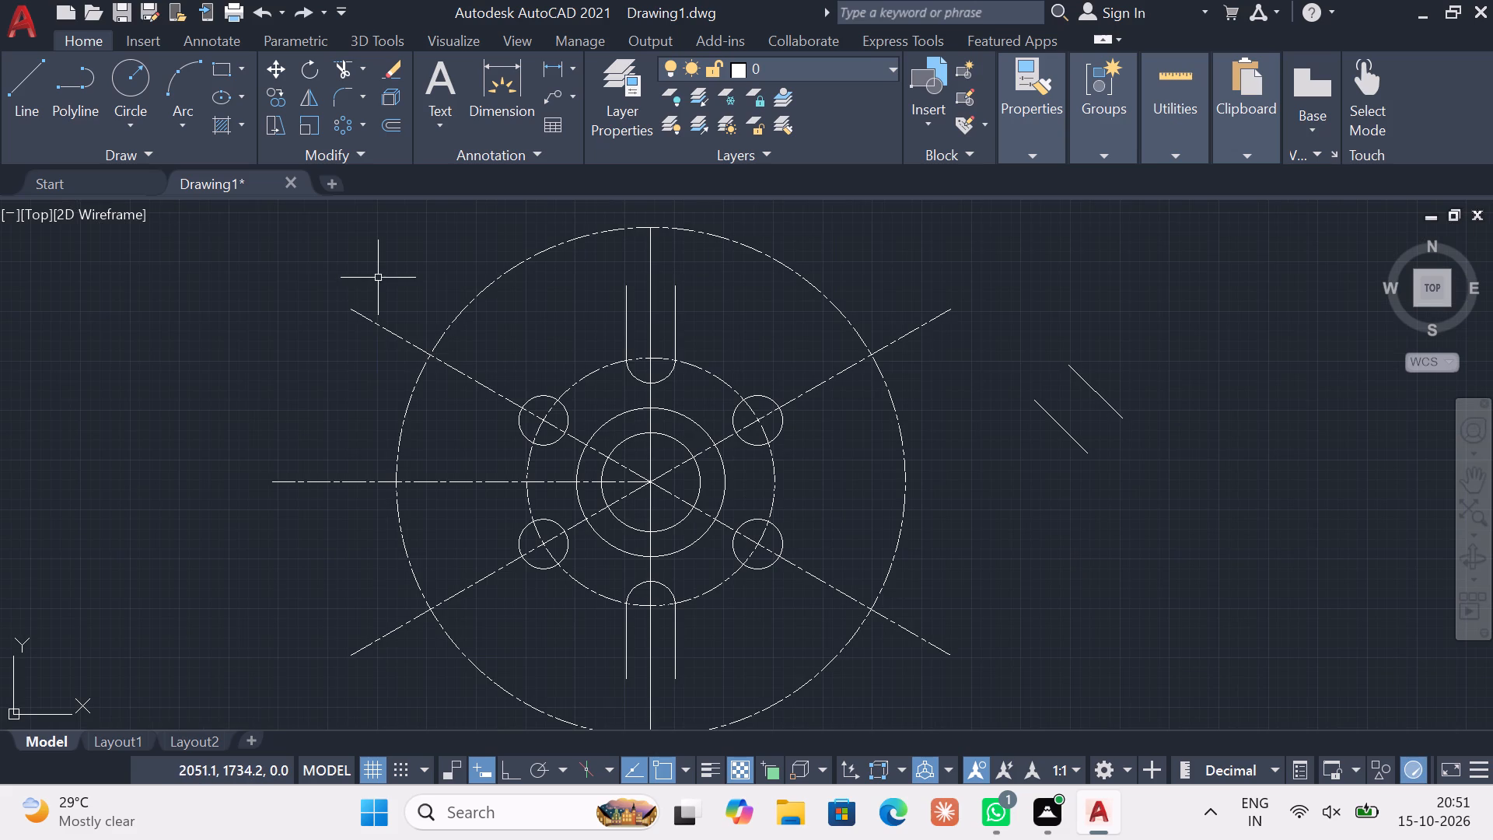
Rotate the loose pair of slanted lines by 30° about the lower end of its right-hand line.
left_click(1187, 516)
left_click(1015, 360)
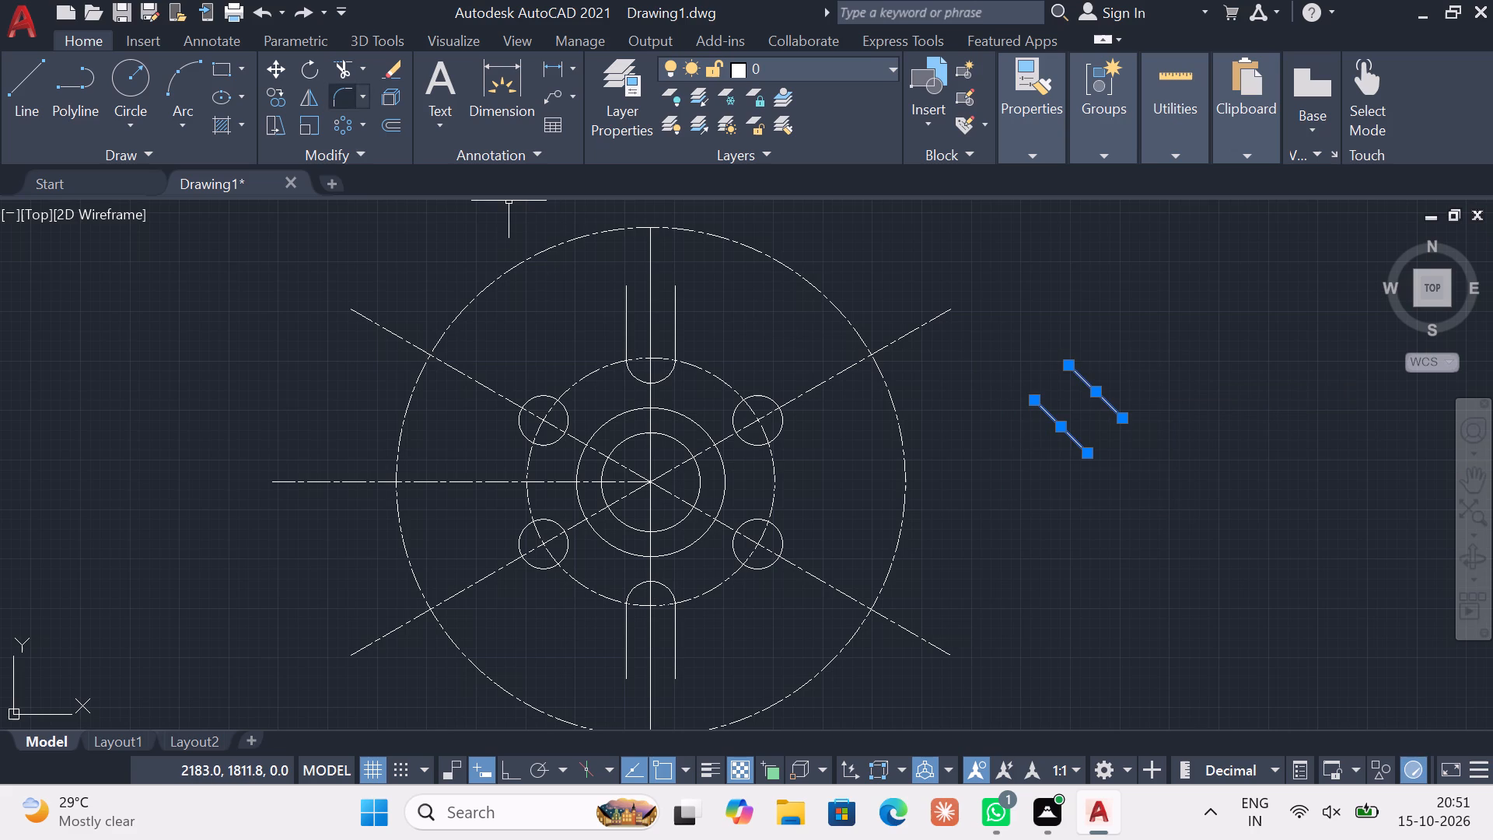
left_click(311, 72)
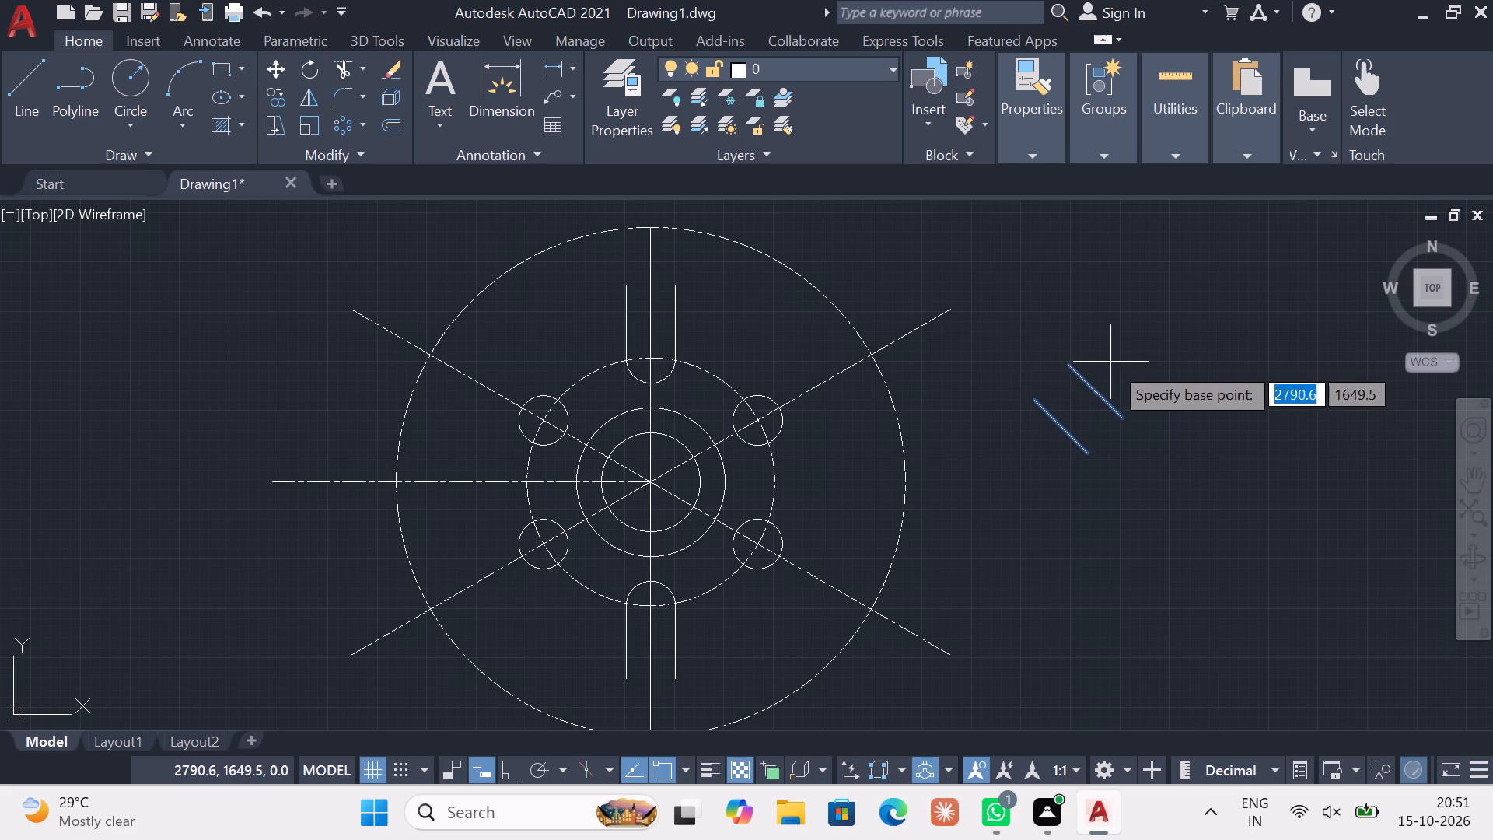
left_click(1128, 412)
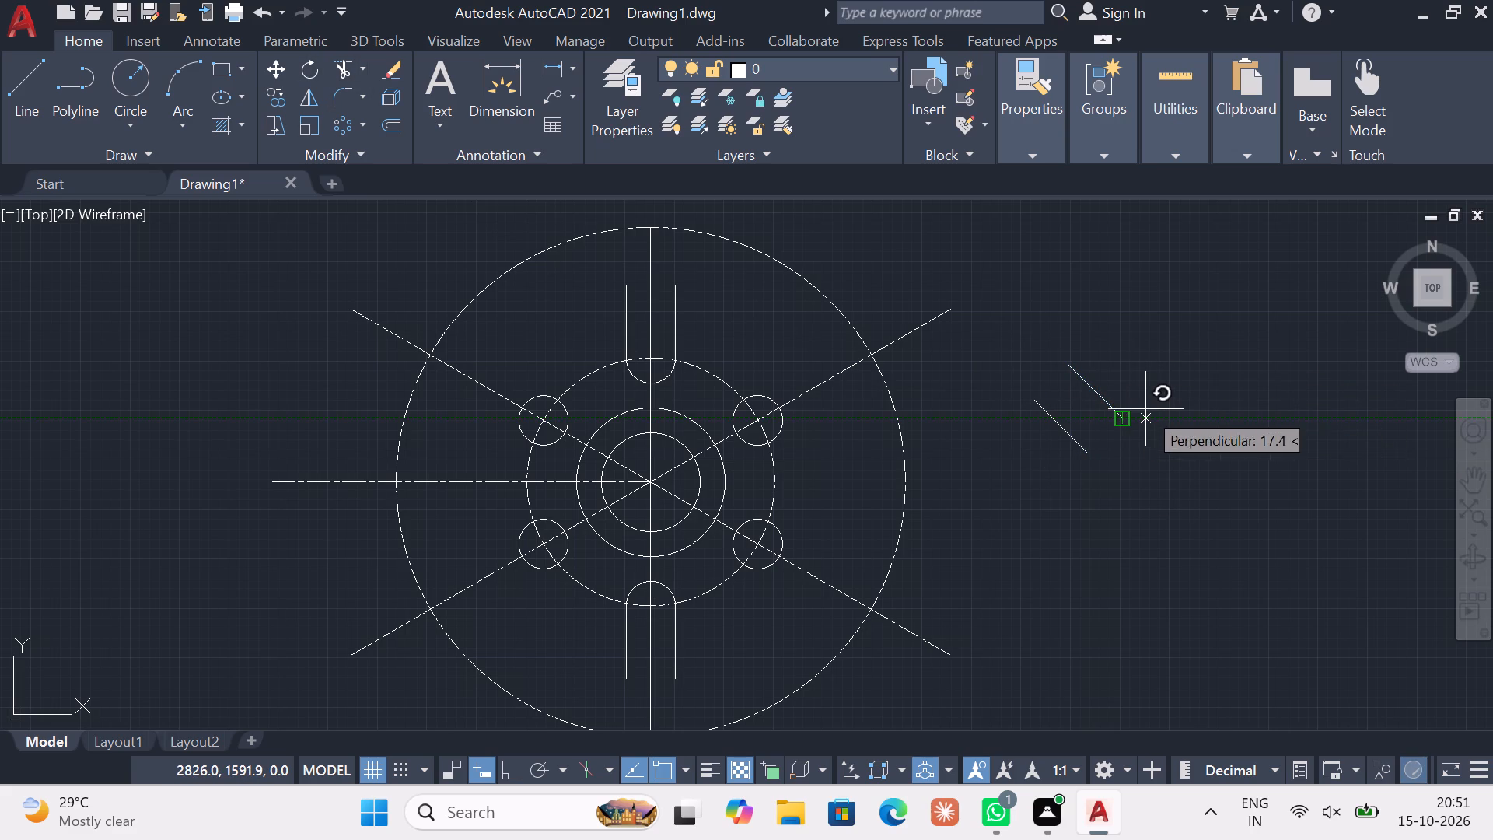
type("30")
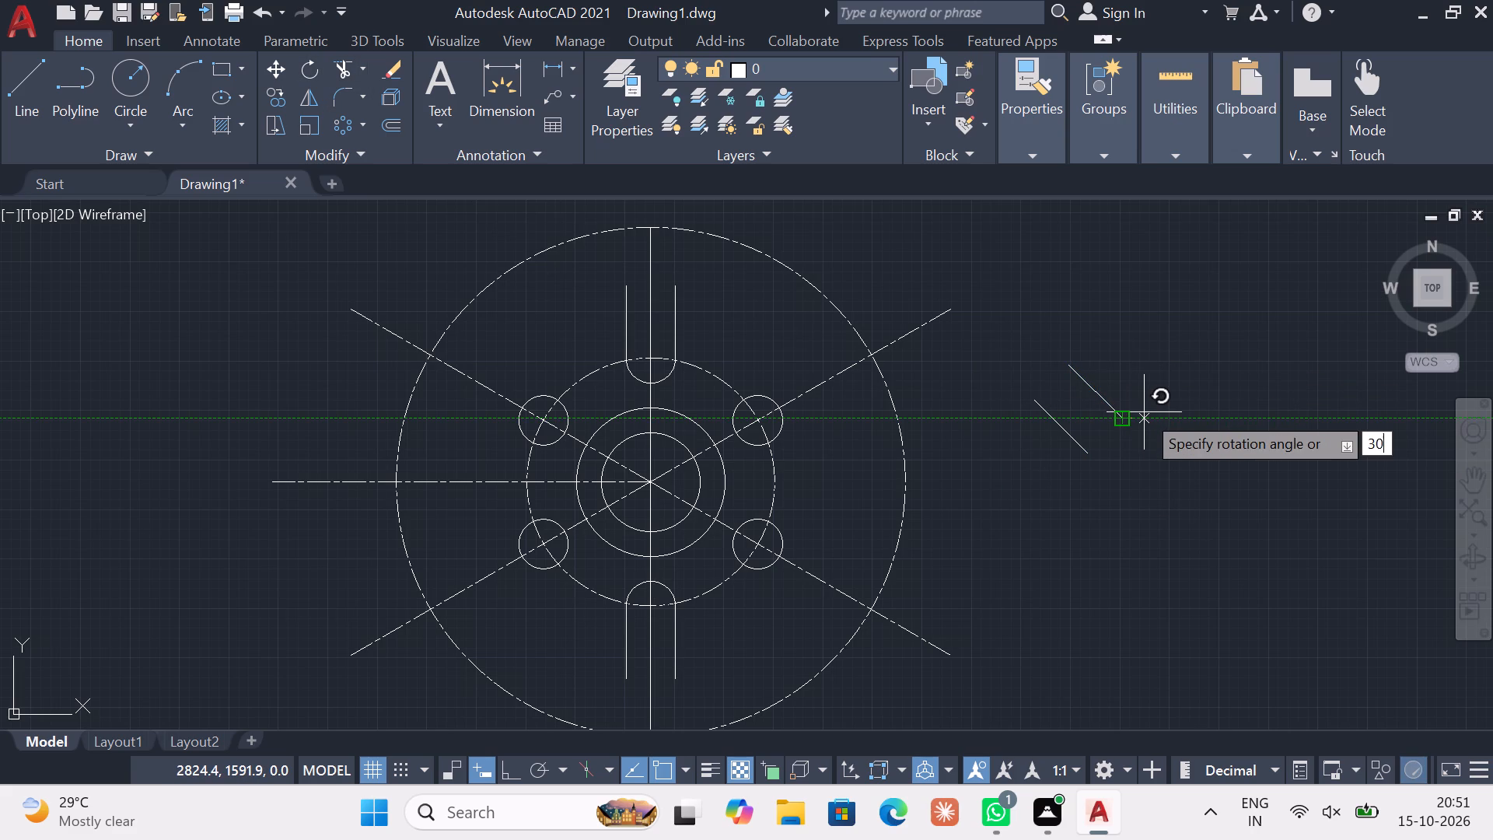
key("Return")
key("Escape")
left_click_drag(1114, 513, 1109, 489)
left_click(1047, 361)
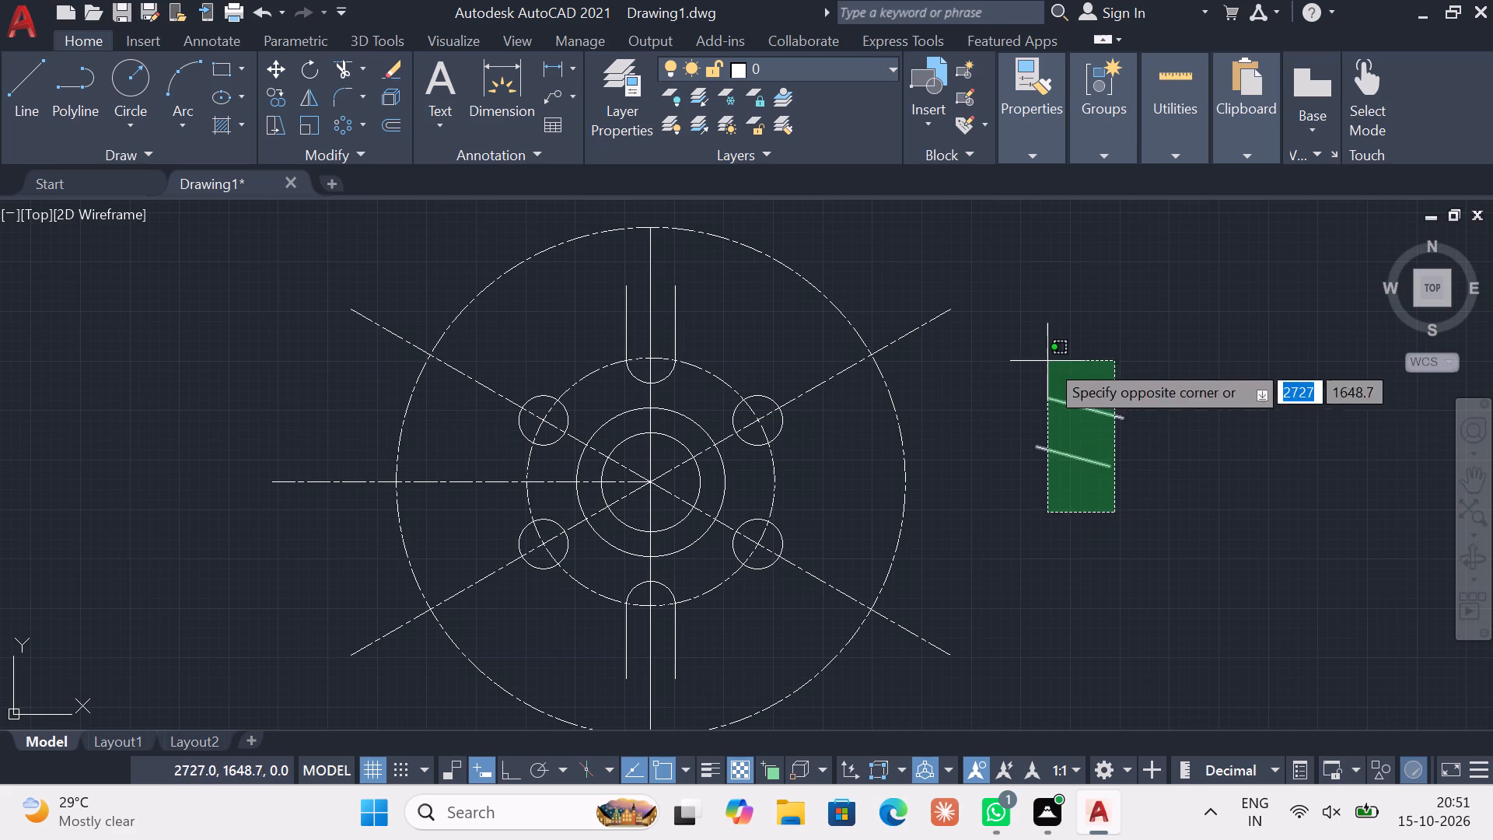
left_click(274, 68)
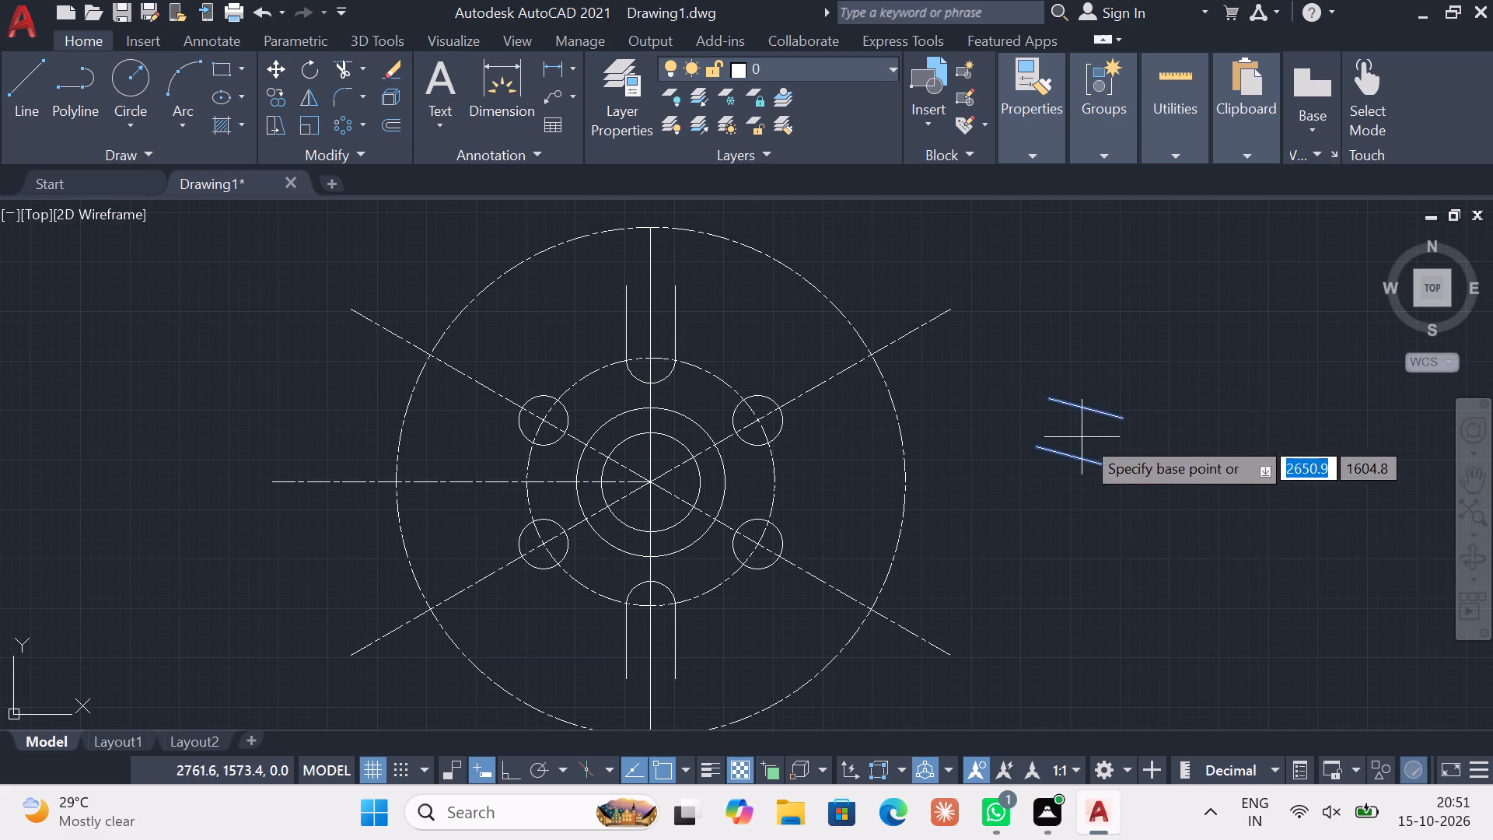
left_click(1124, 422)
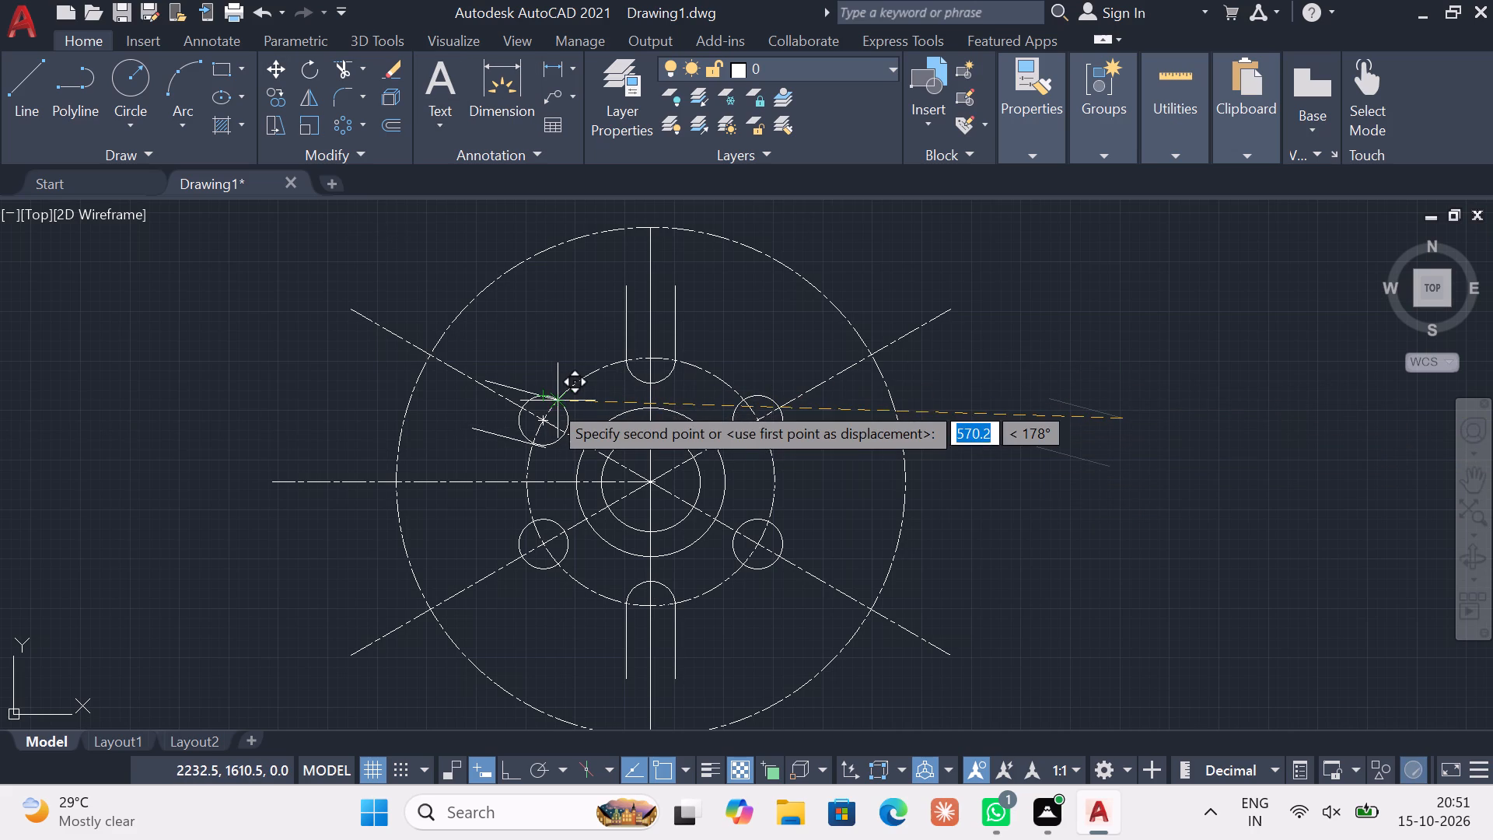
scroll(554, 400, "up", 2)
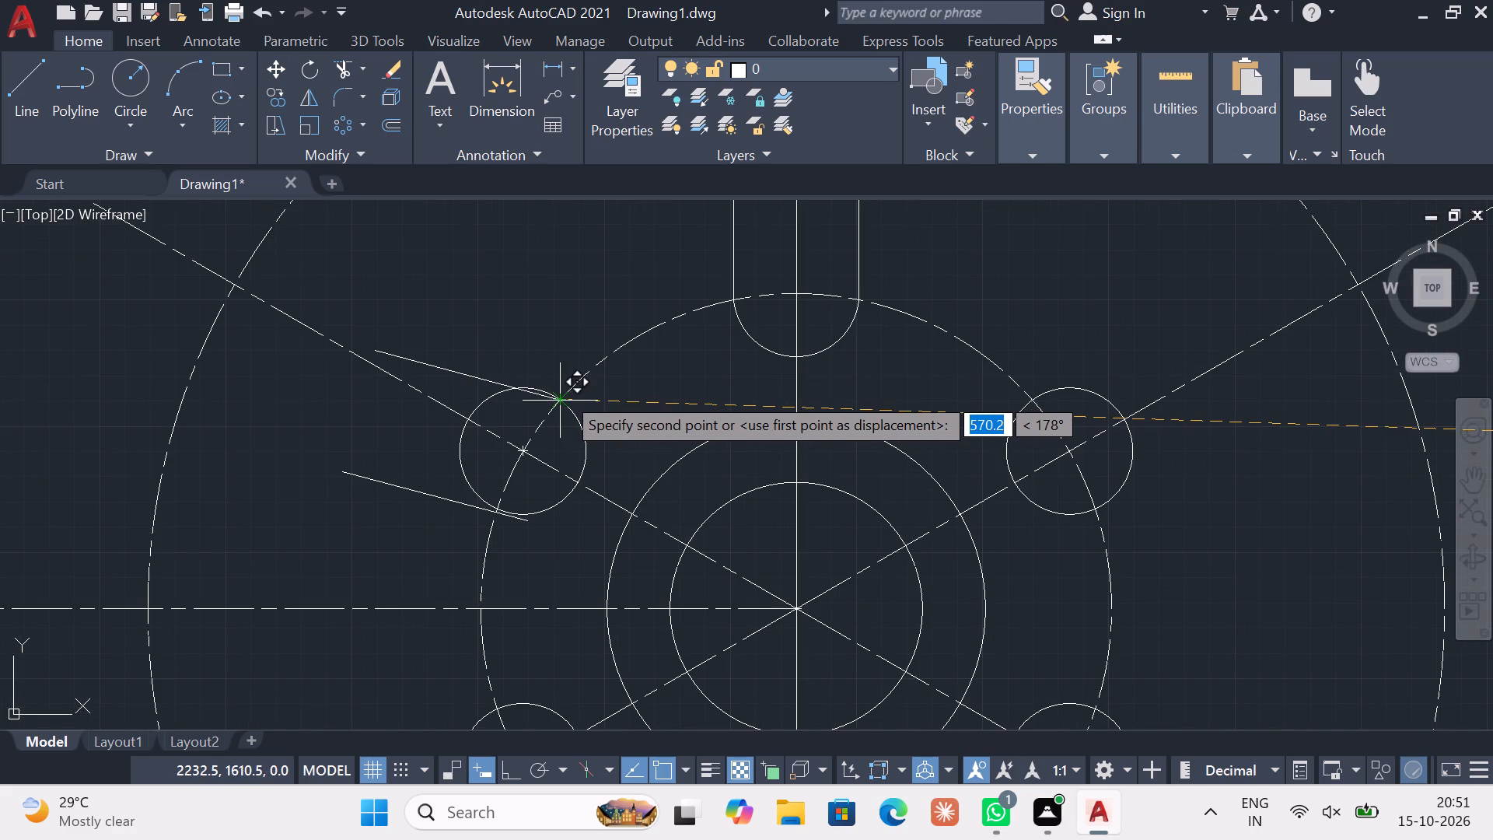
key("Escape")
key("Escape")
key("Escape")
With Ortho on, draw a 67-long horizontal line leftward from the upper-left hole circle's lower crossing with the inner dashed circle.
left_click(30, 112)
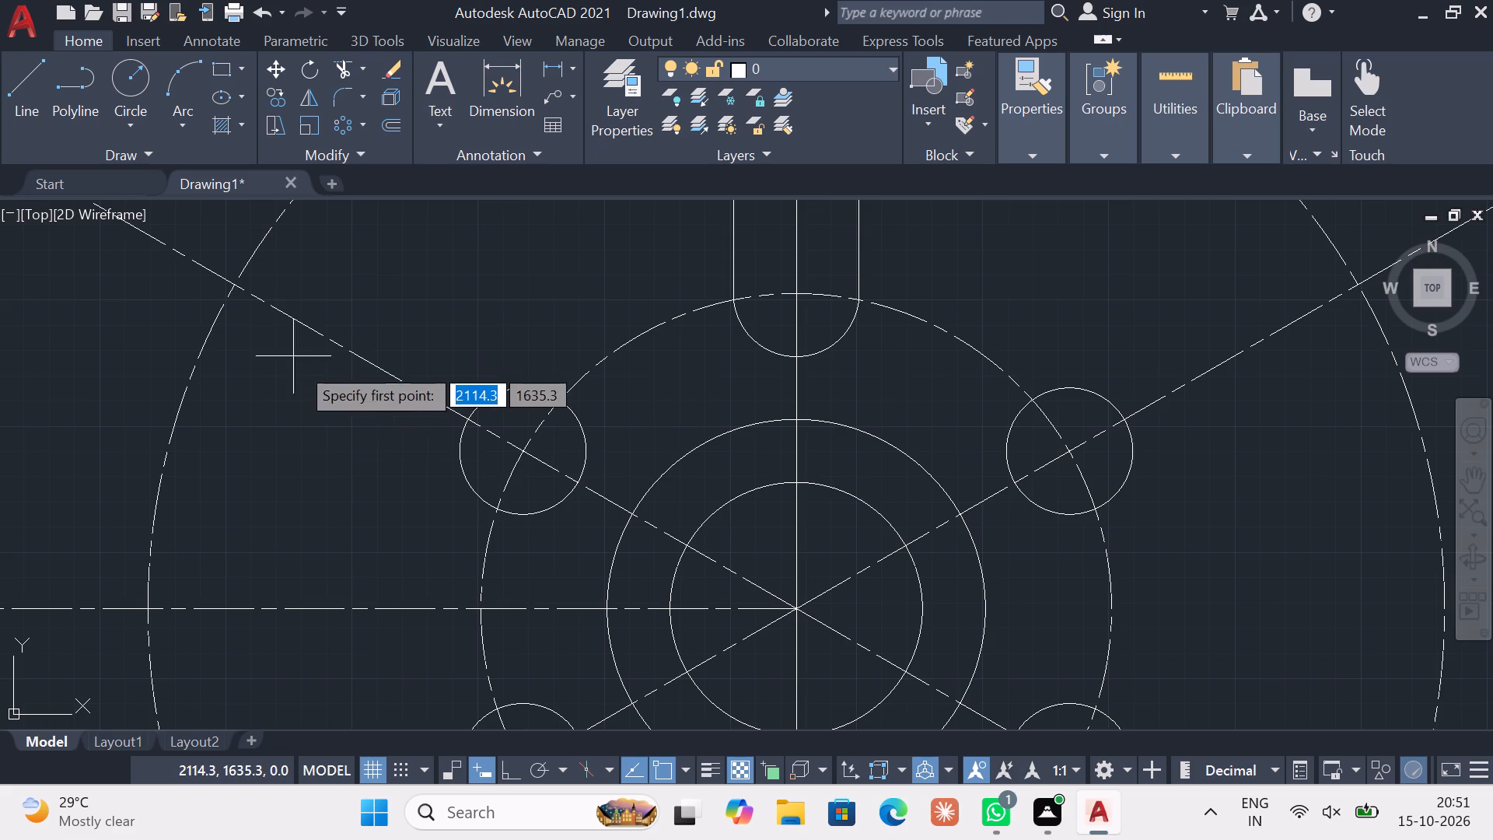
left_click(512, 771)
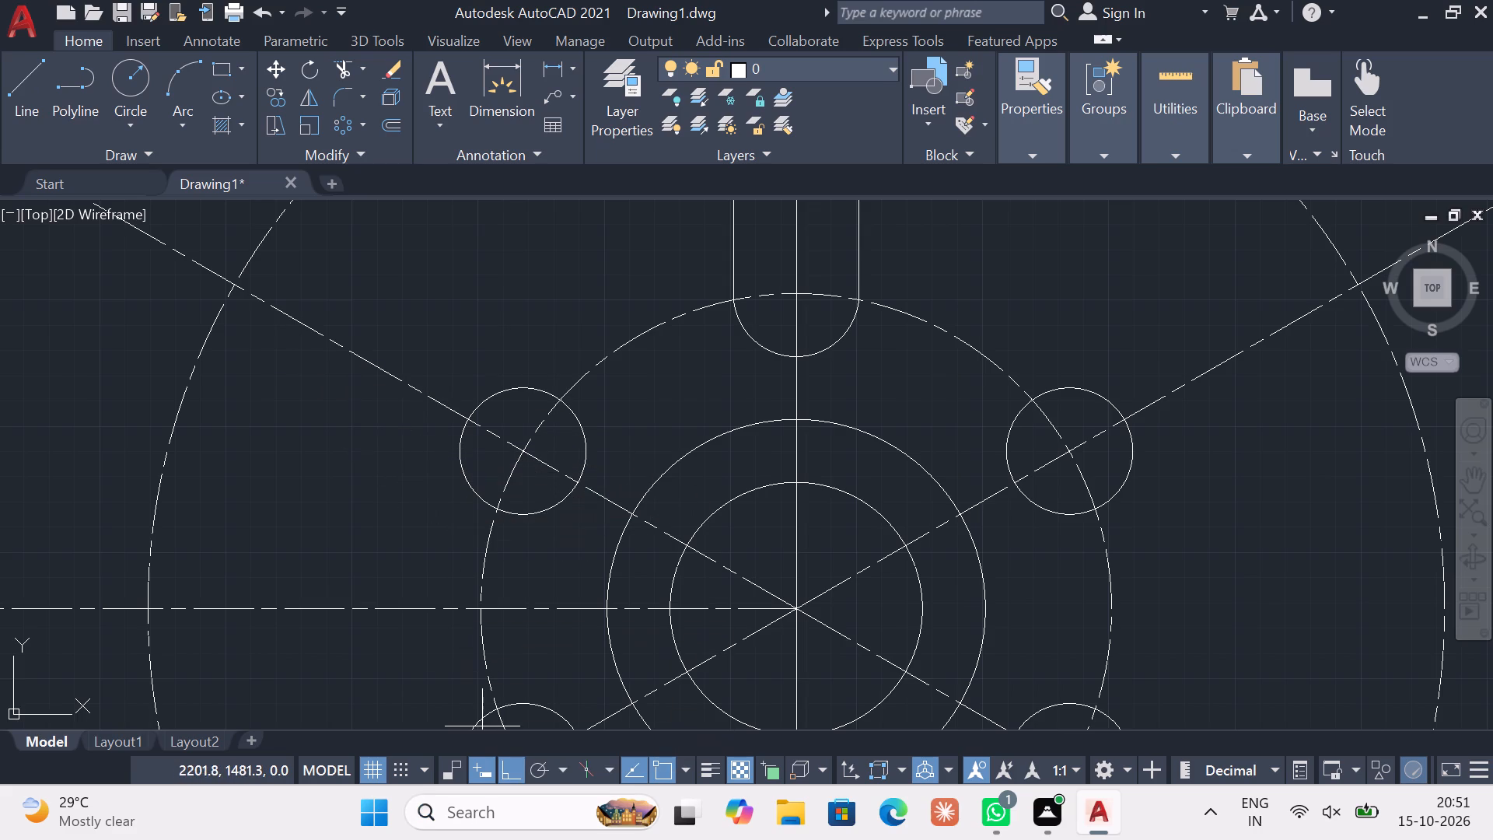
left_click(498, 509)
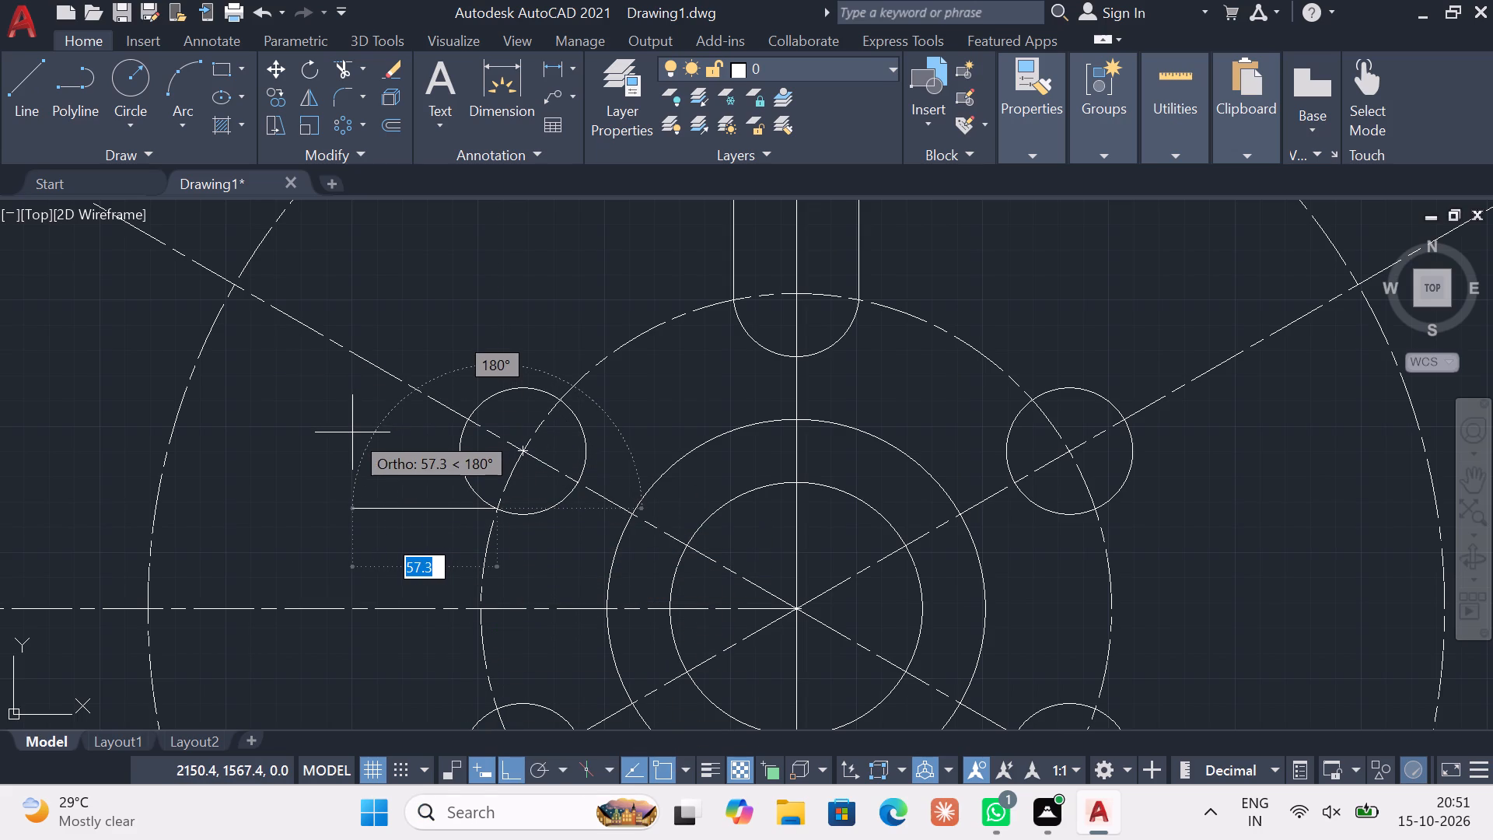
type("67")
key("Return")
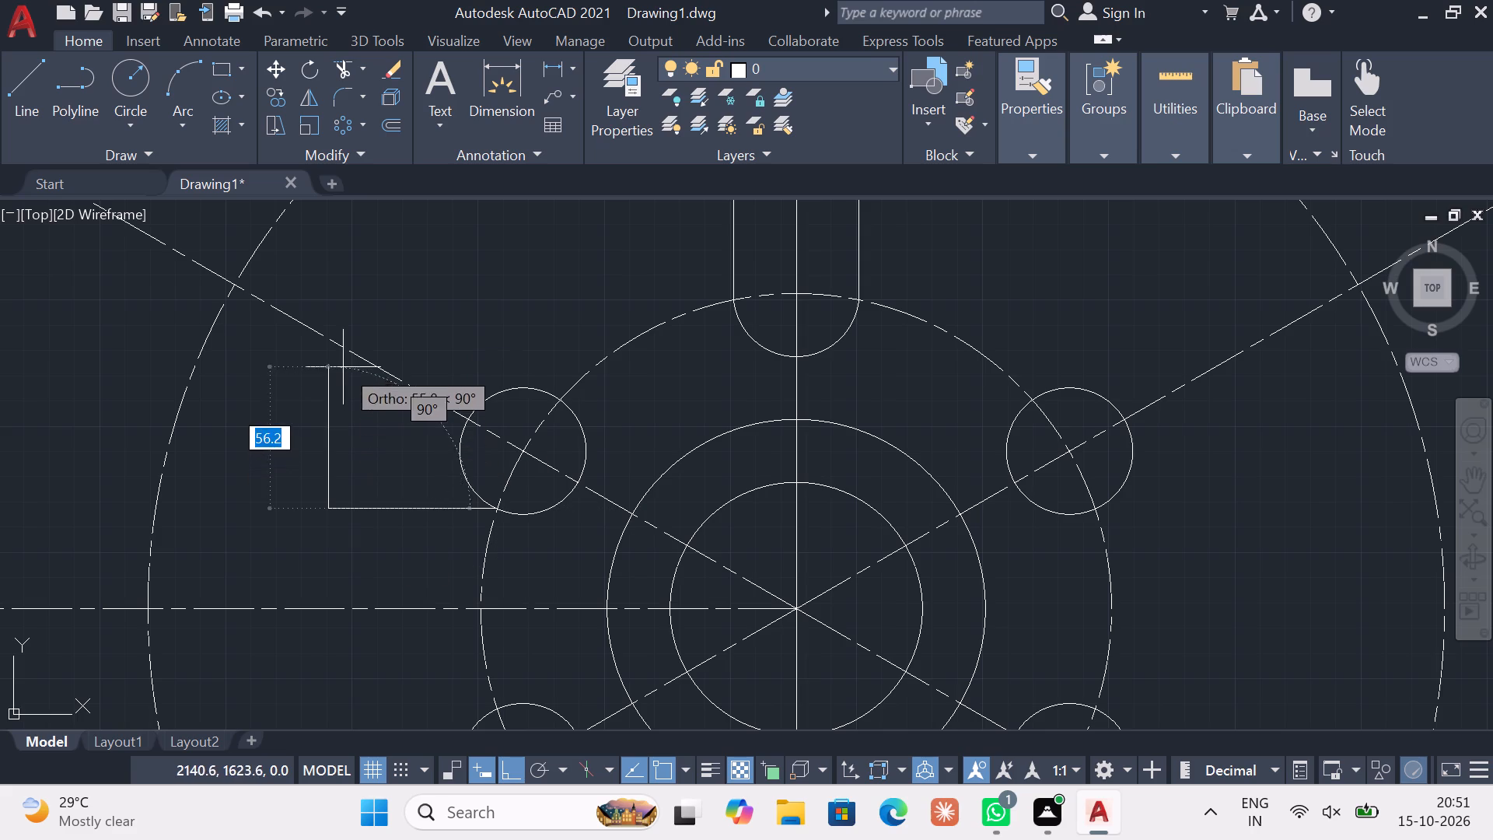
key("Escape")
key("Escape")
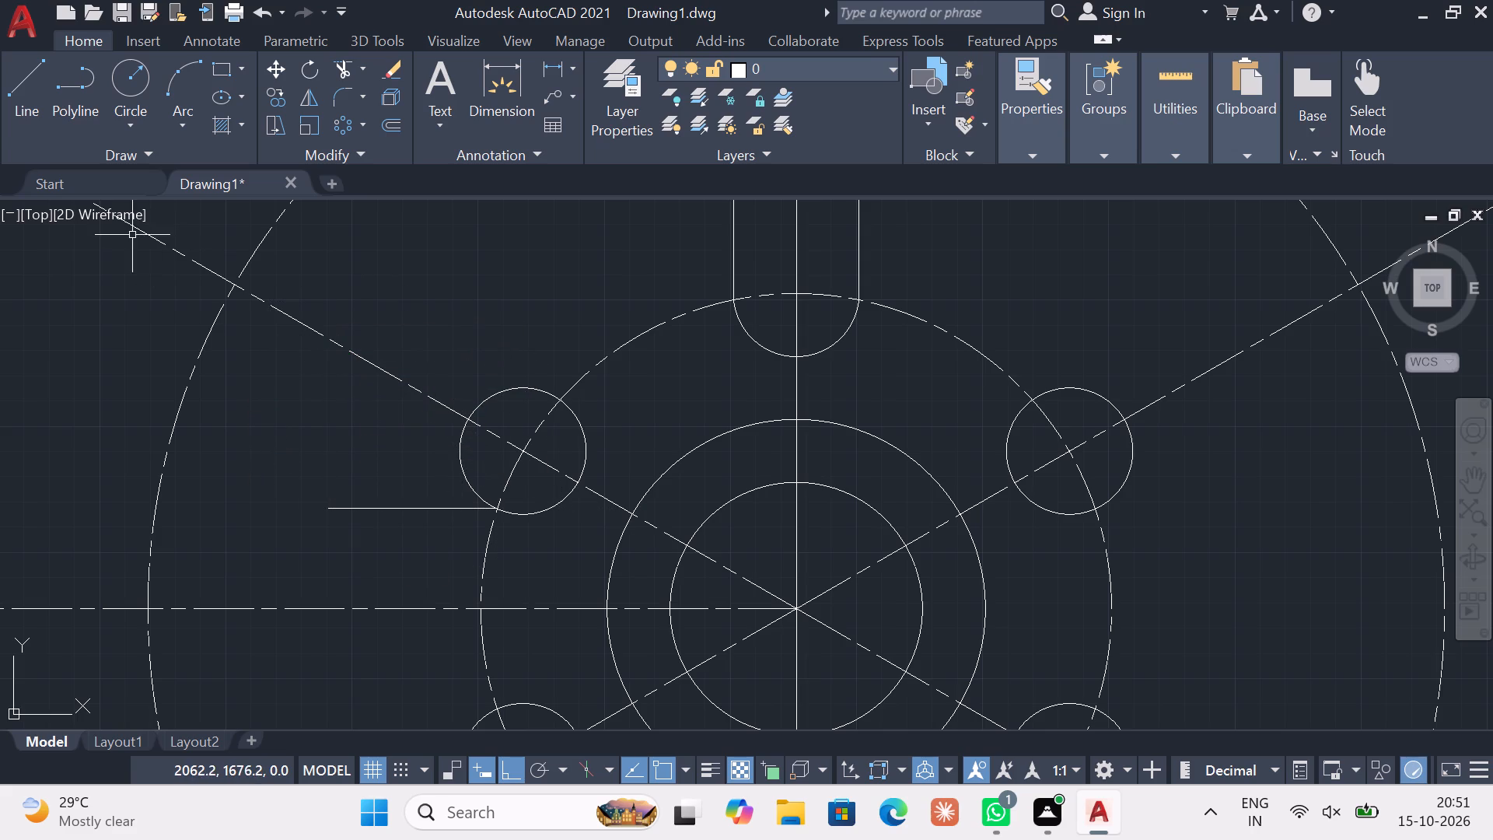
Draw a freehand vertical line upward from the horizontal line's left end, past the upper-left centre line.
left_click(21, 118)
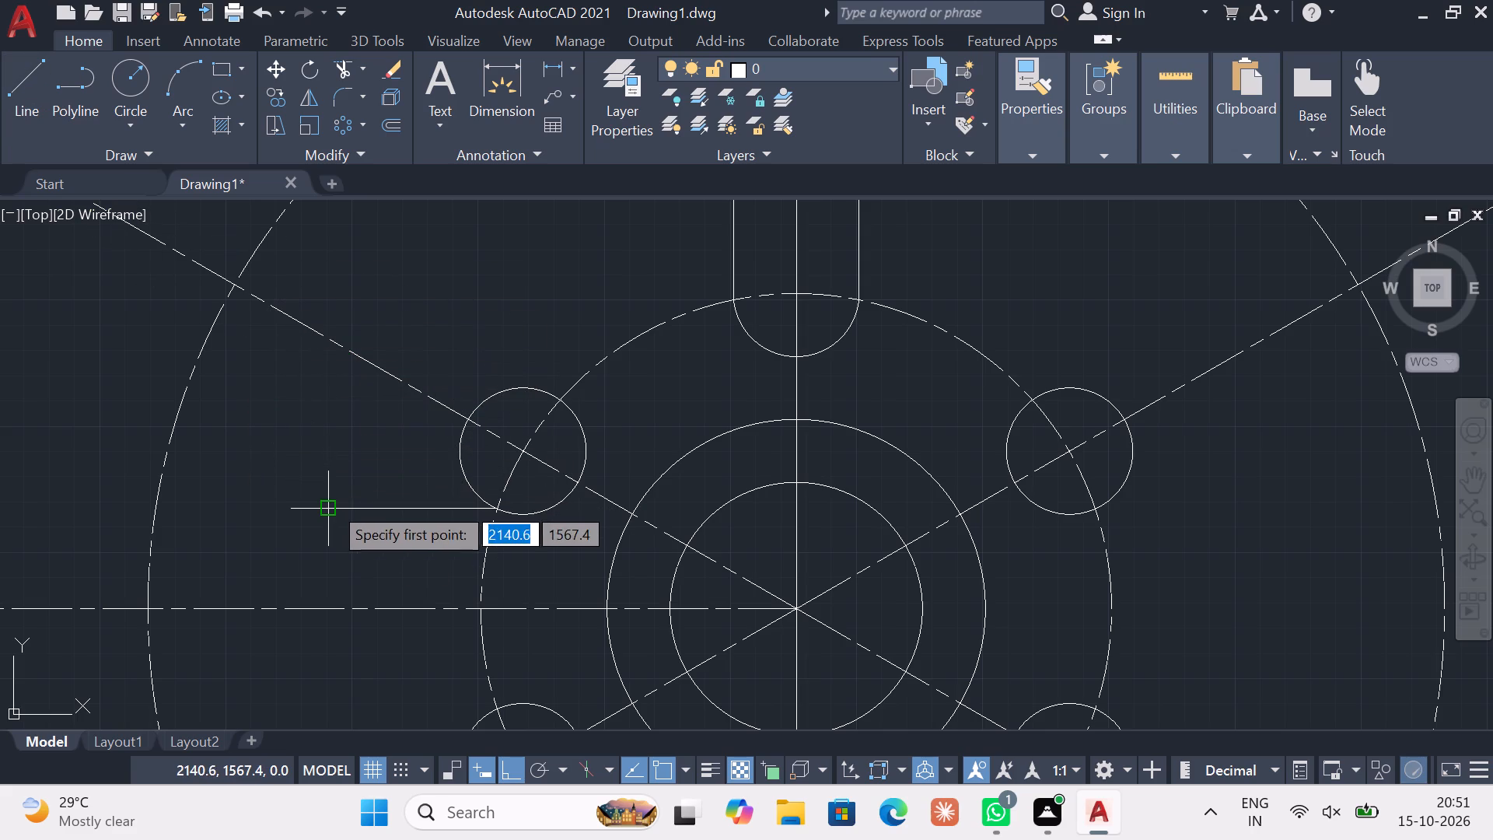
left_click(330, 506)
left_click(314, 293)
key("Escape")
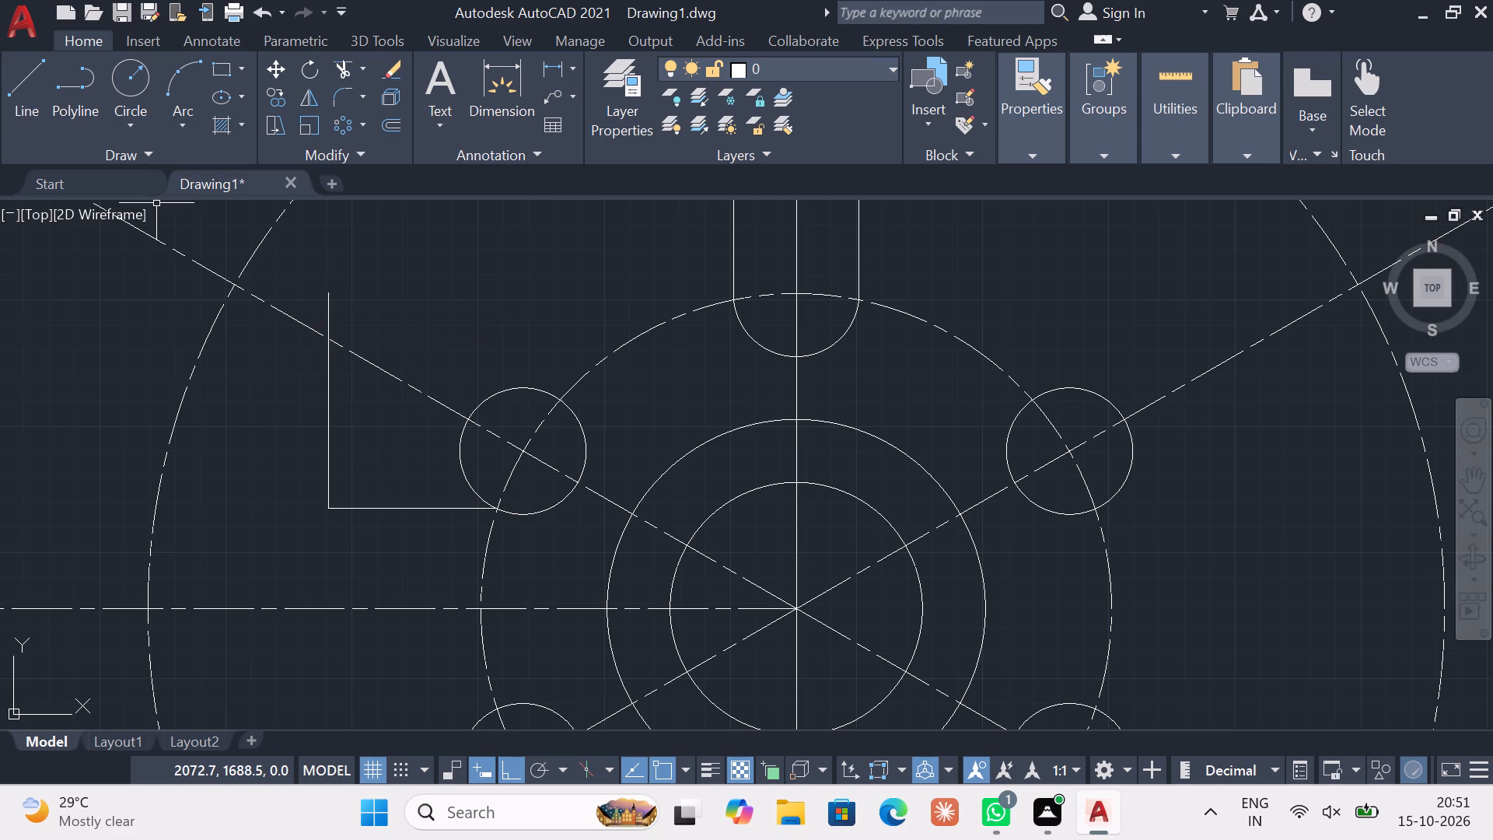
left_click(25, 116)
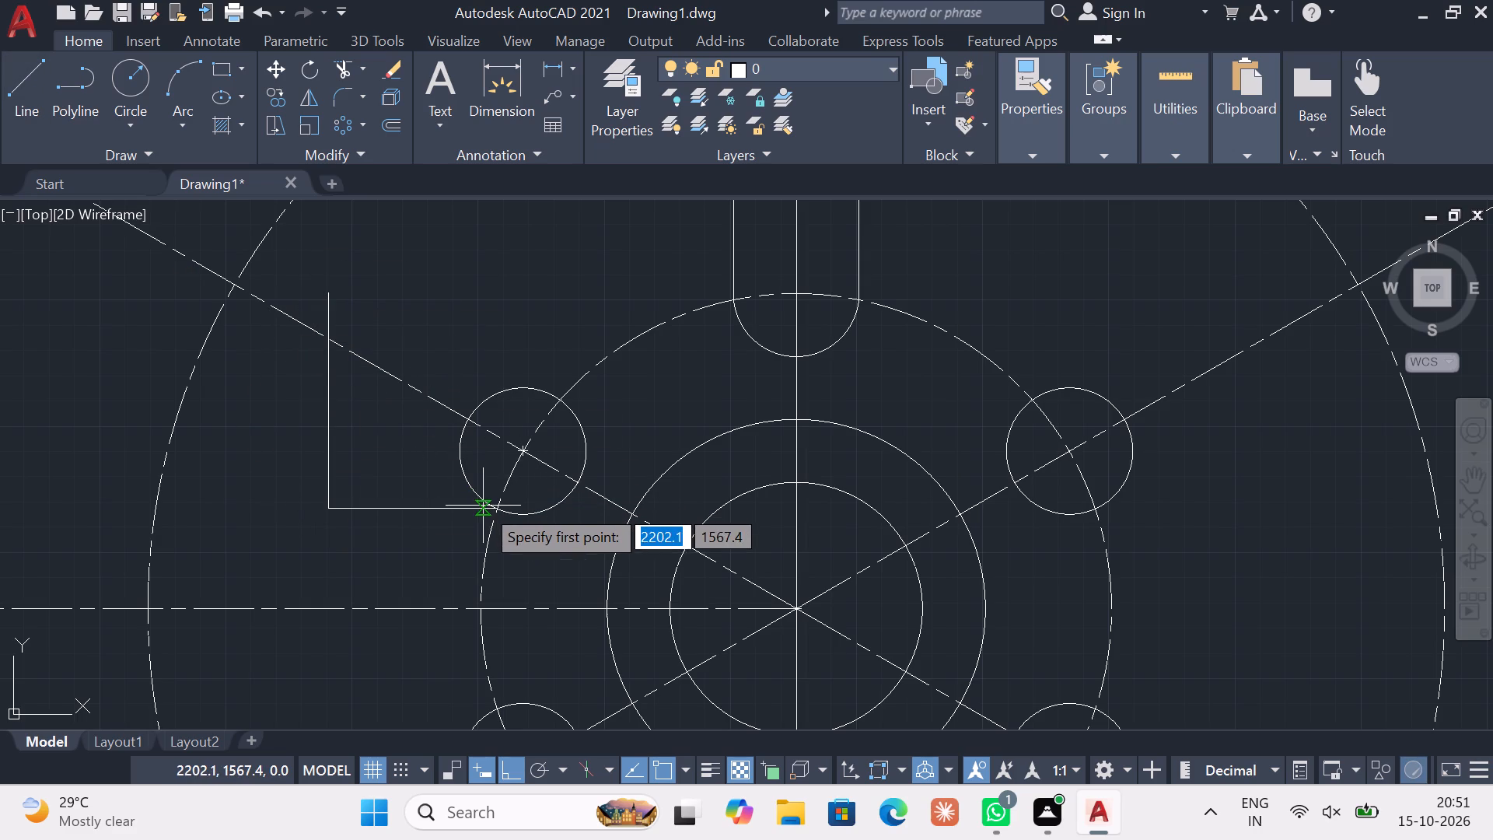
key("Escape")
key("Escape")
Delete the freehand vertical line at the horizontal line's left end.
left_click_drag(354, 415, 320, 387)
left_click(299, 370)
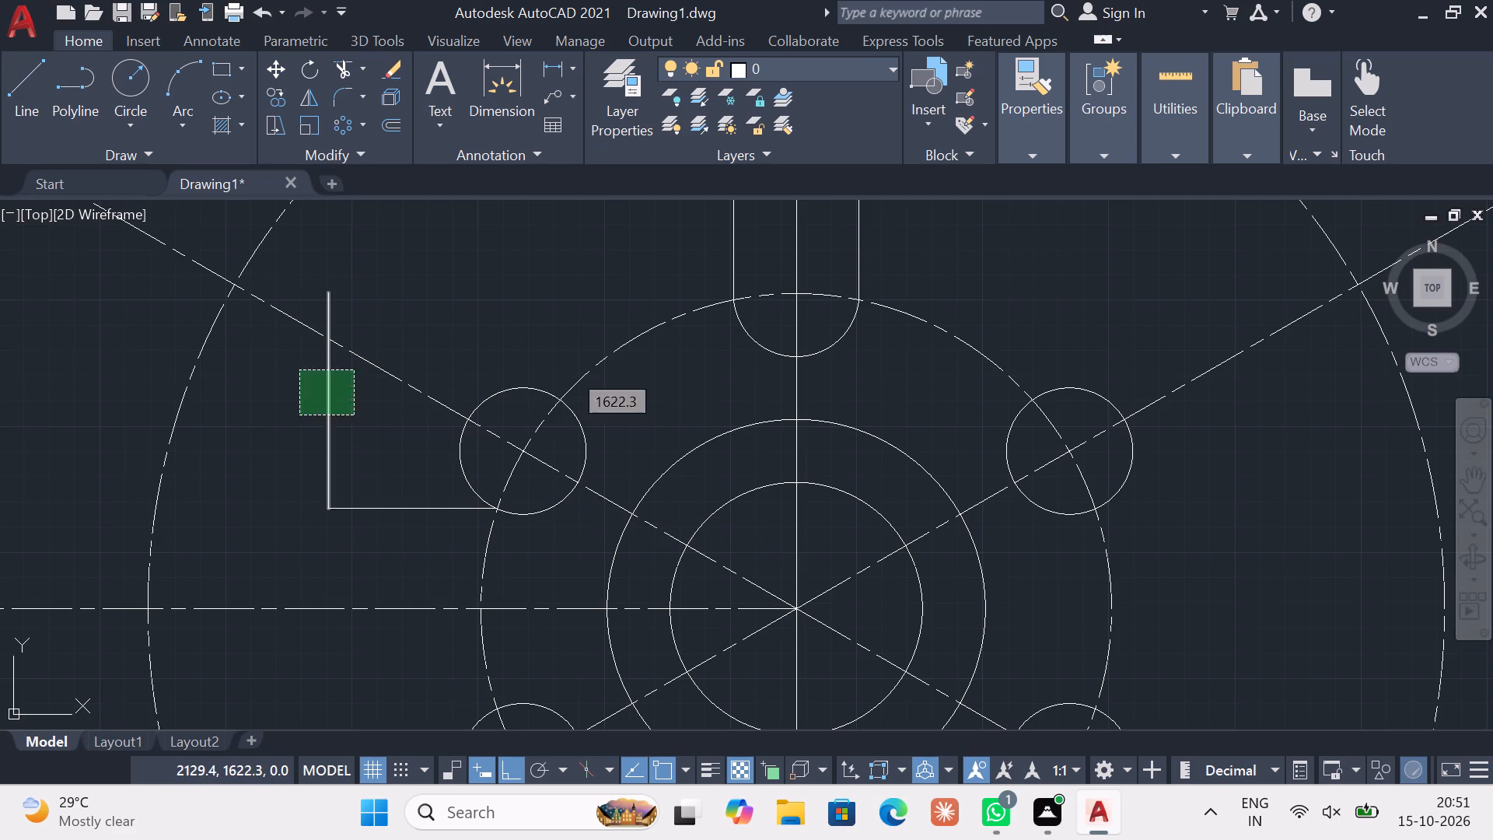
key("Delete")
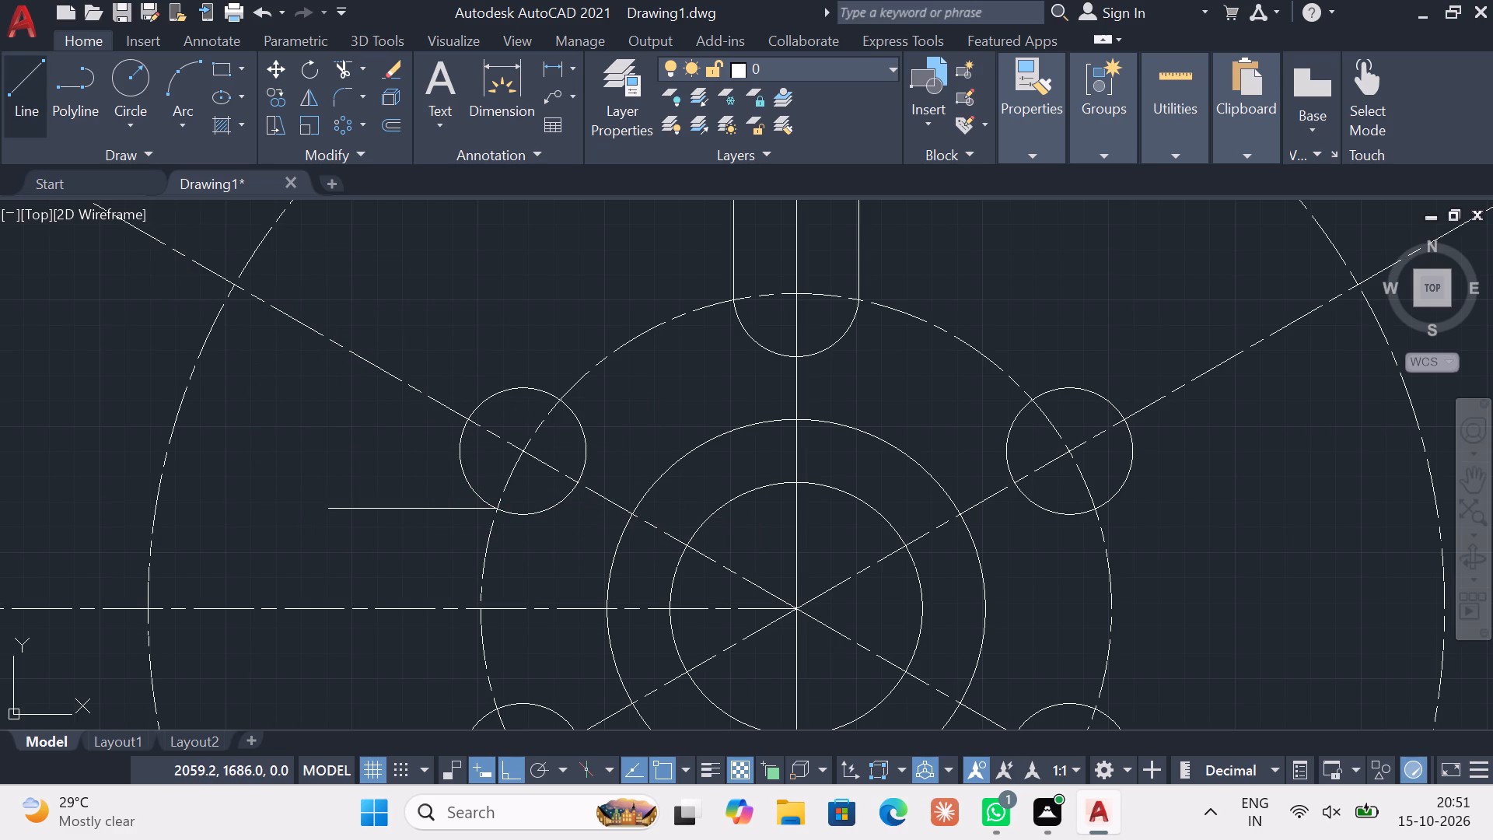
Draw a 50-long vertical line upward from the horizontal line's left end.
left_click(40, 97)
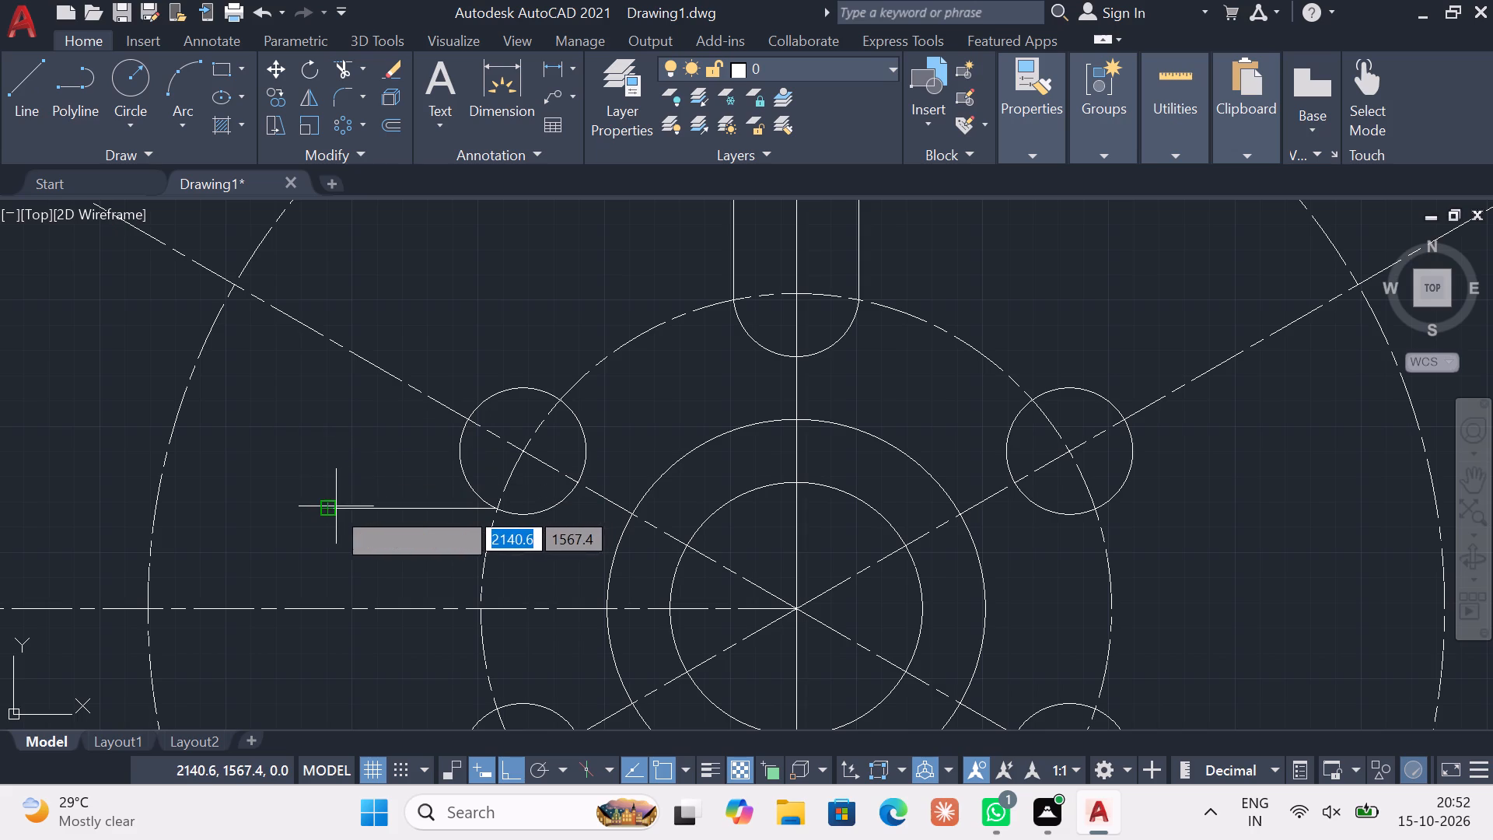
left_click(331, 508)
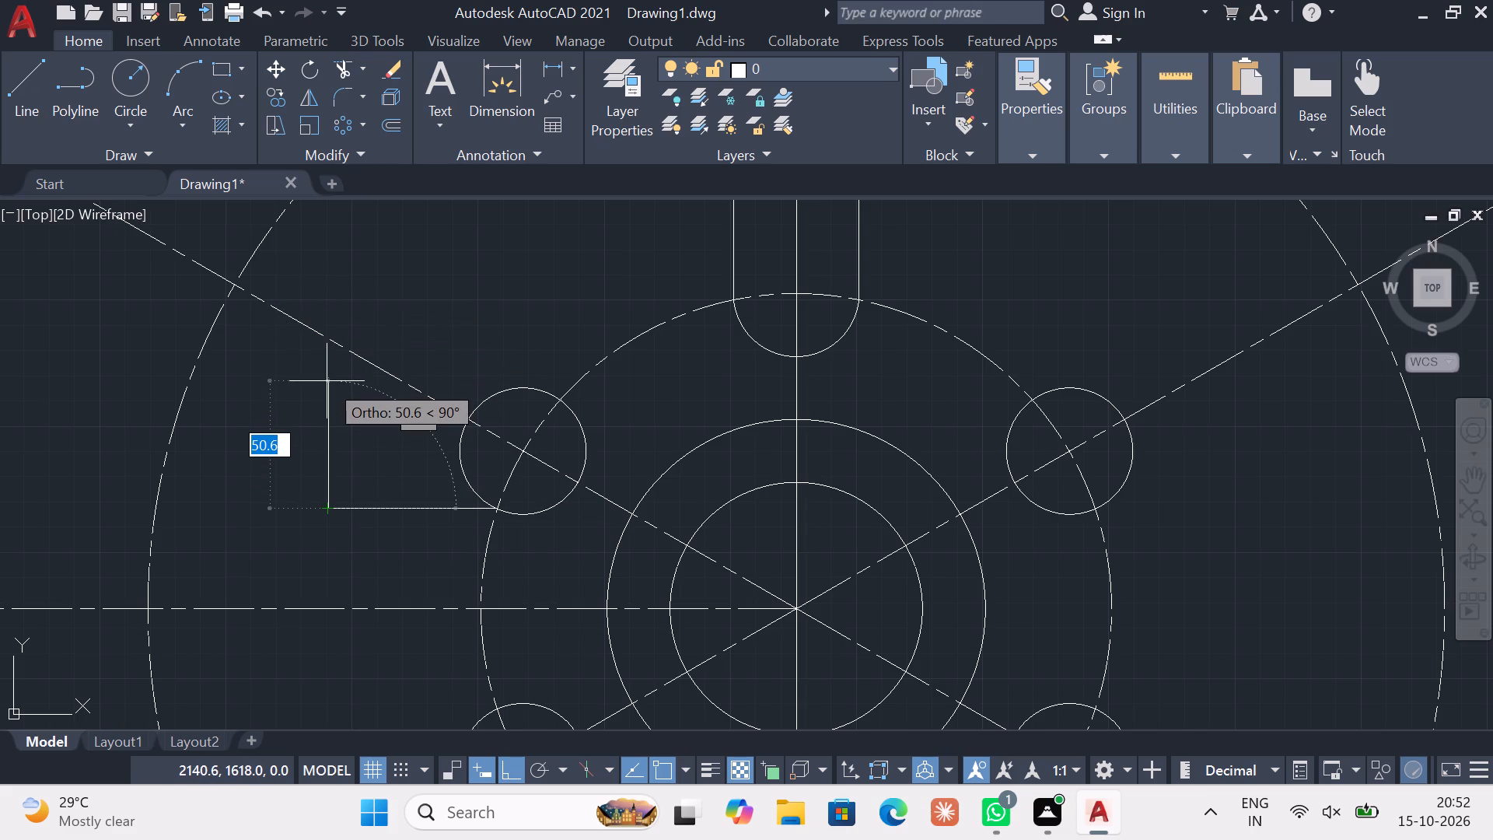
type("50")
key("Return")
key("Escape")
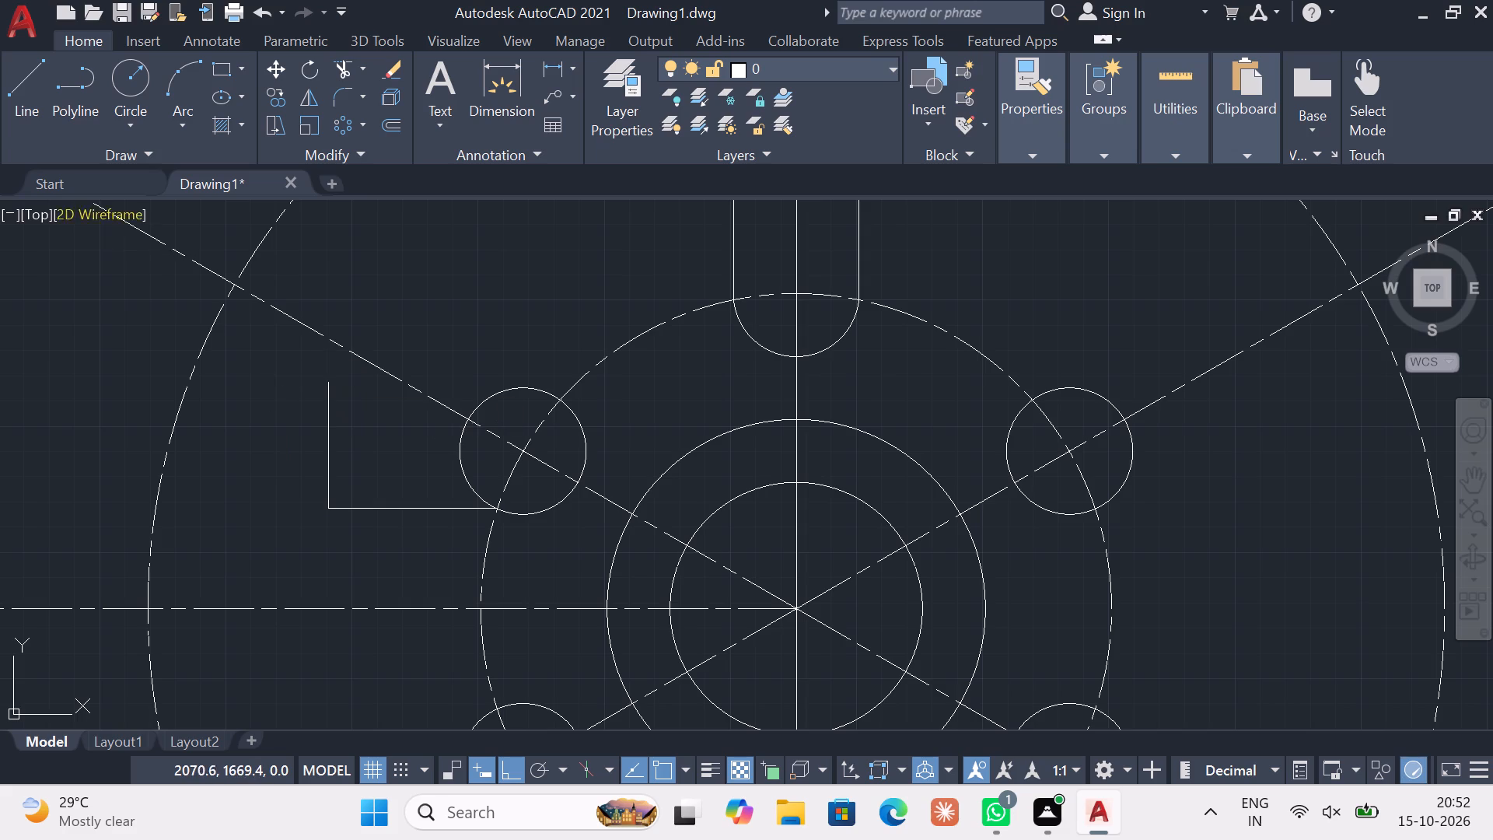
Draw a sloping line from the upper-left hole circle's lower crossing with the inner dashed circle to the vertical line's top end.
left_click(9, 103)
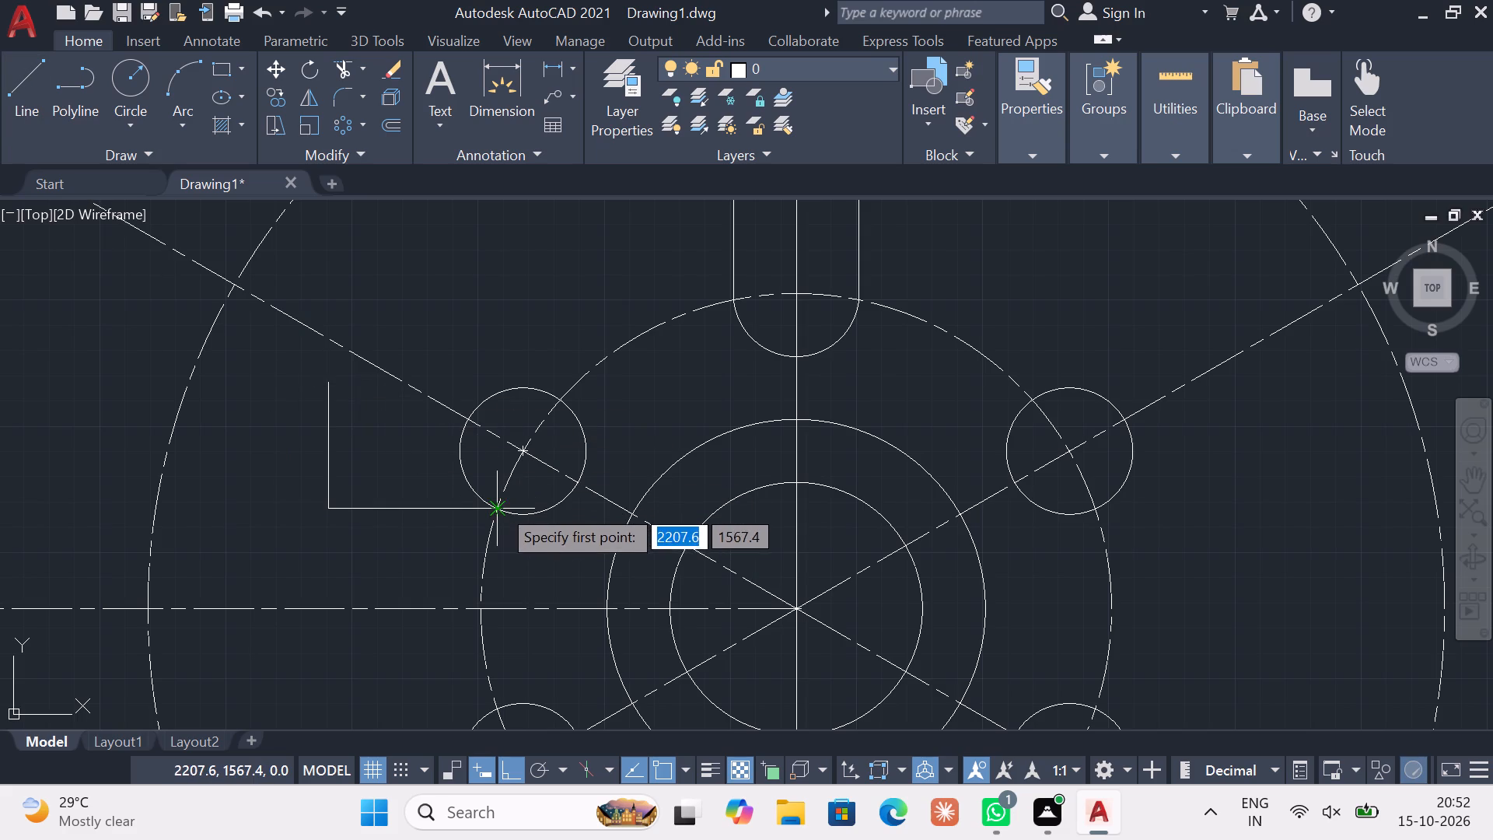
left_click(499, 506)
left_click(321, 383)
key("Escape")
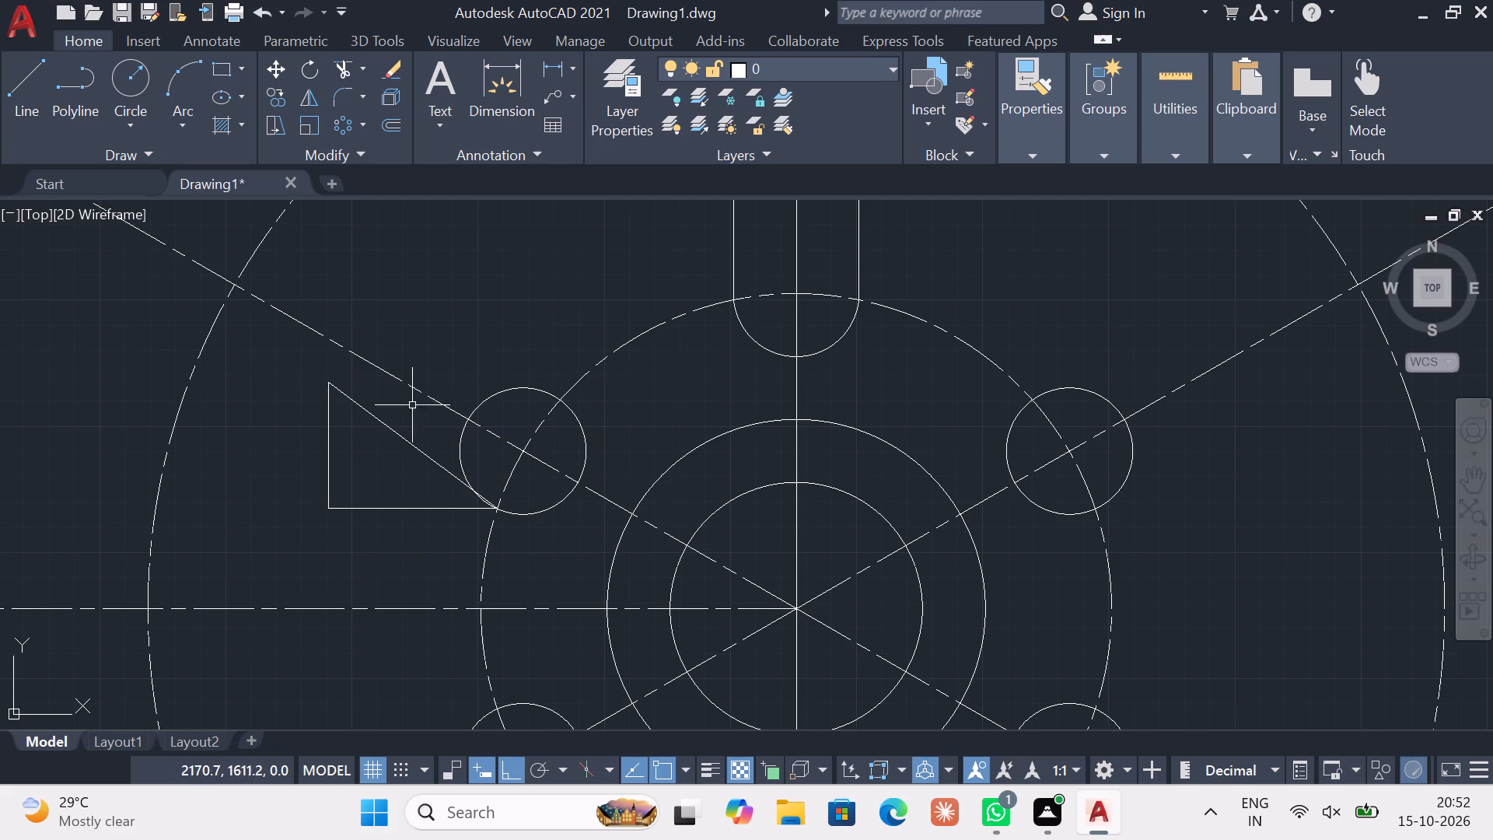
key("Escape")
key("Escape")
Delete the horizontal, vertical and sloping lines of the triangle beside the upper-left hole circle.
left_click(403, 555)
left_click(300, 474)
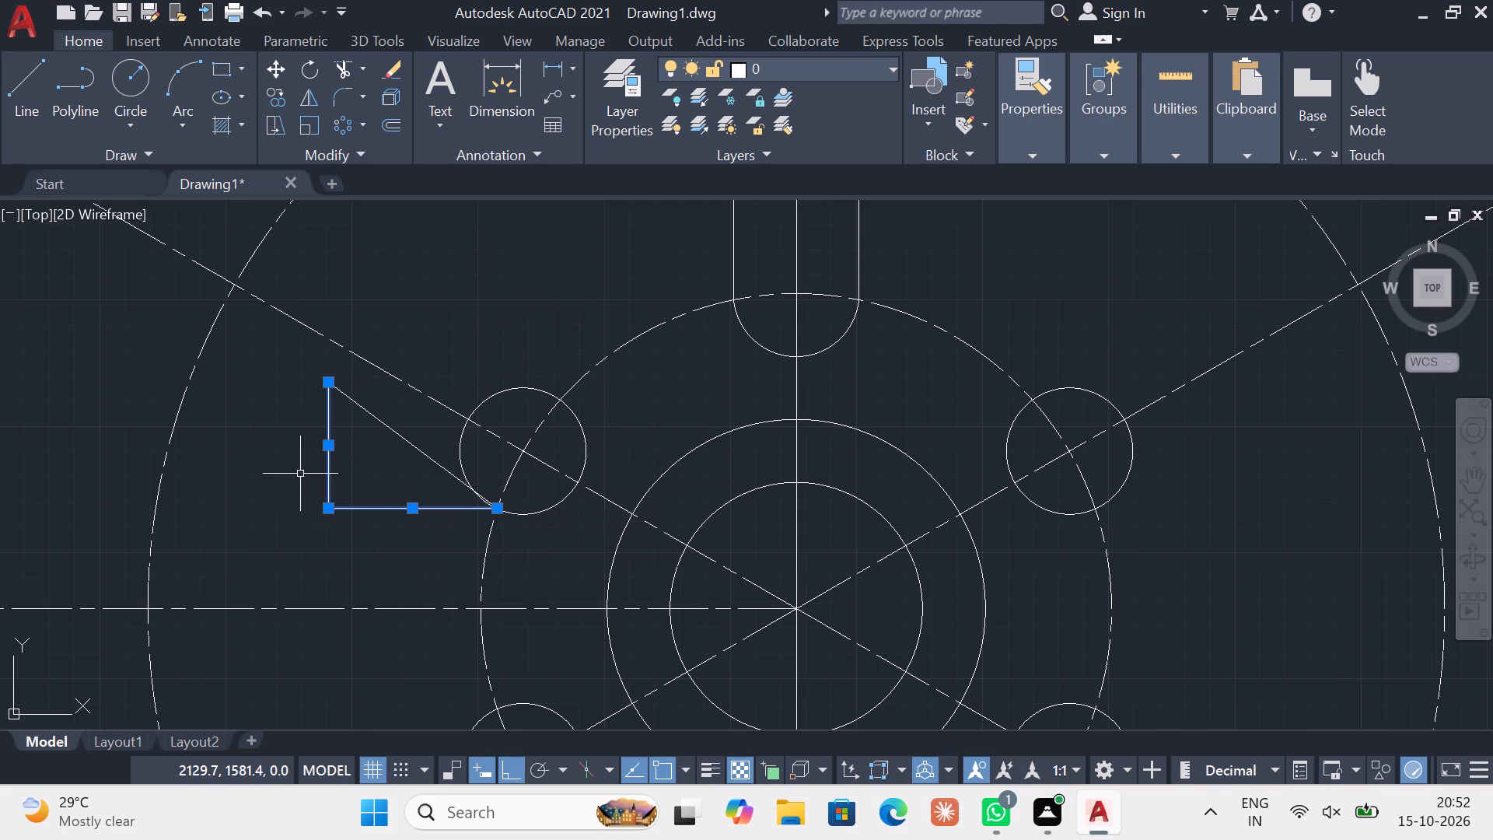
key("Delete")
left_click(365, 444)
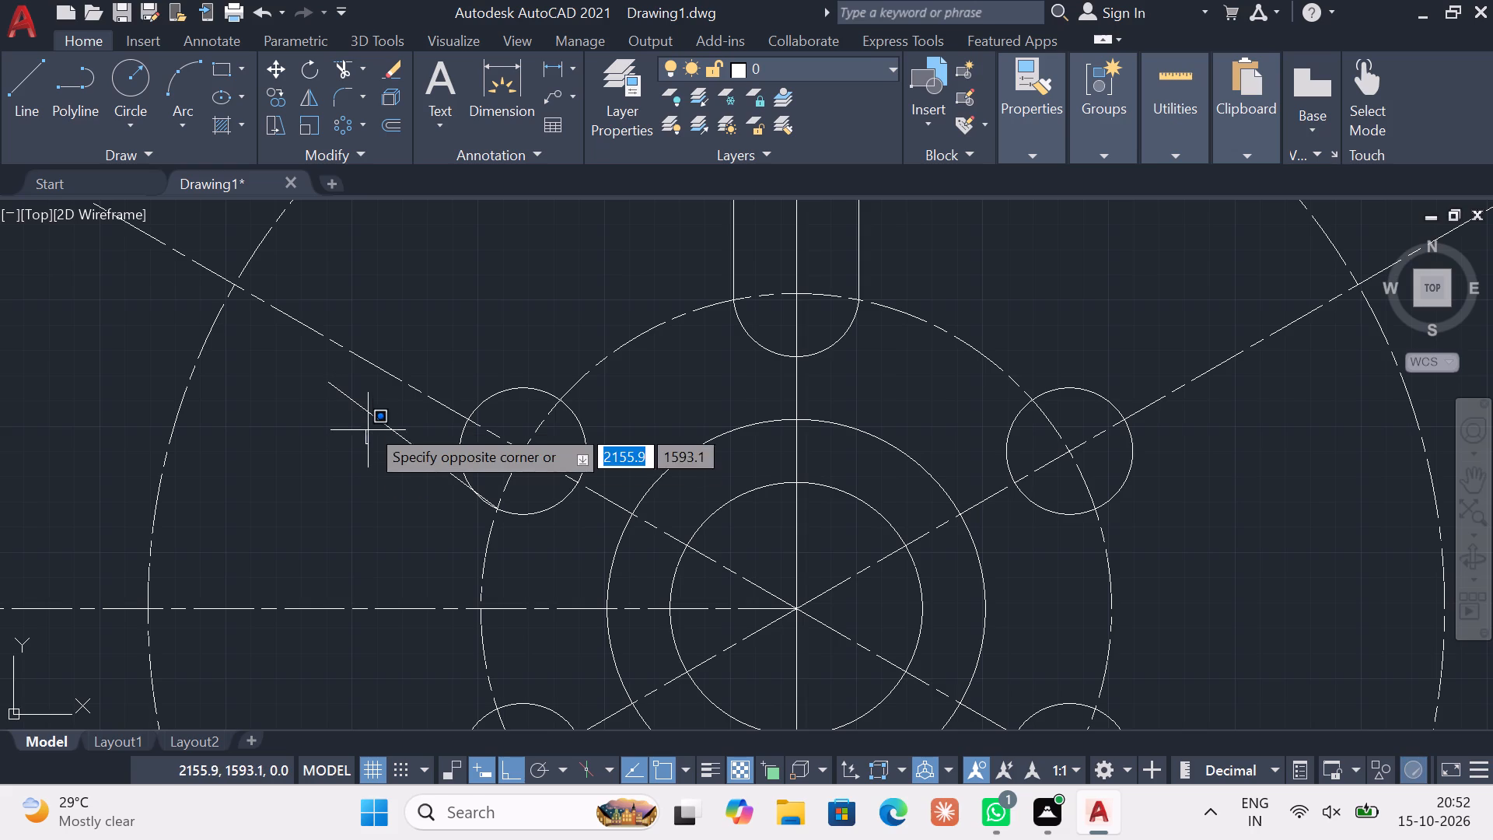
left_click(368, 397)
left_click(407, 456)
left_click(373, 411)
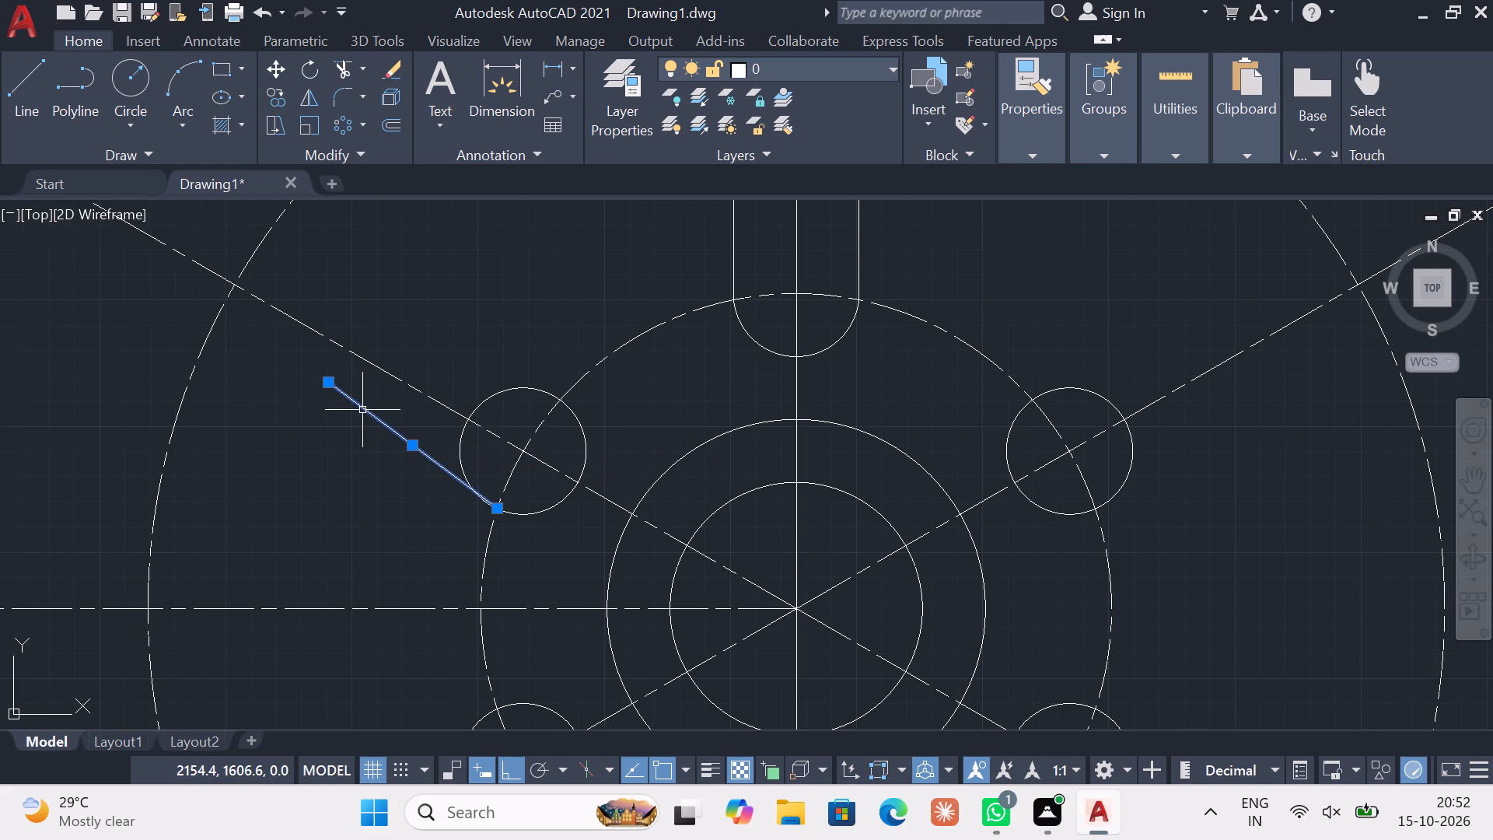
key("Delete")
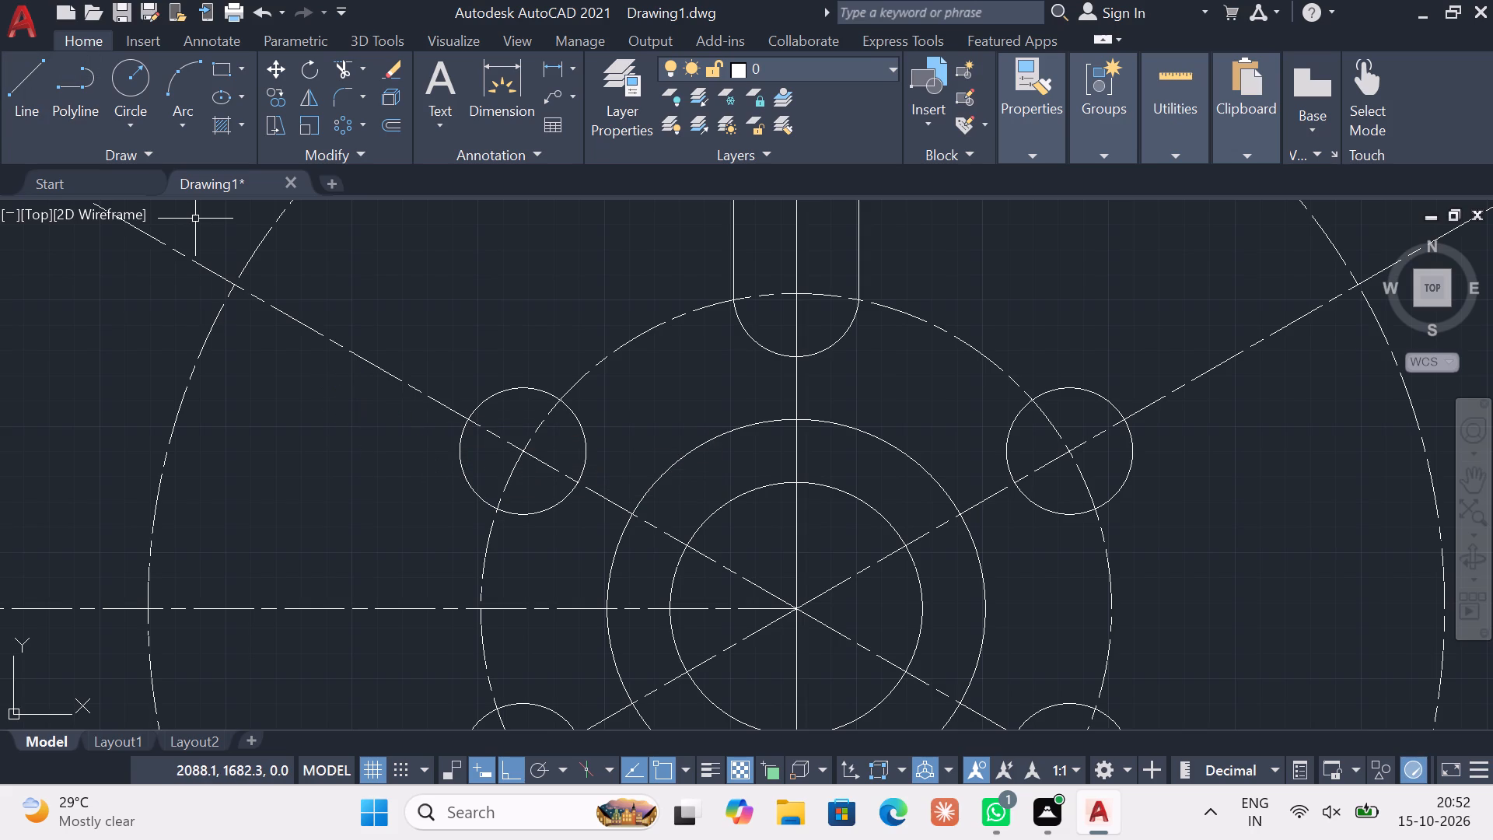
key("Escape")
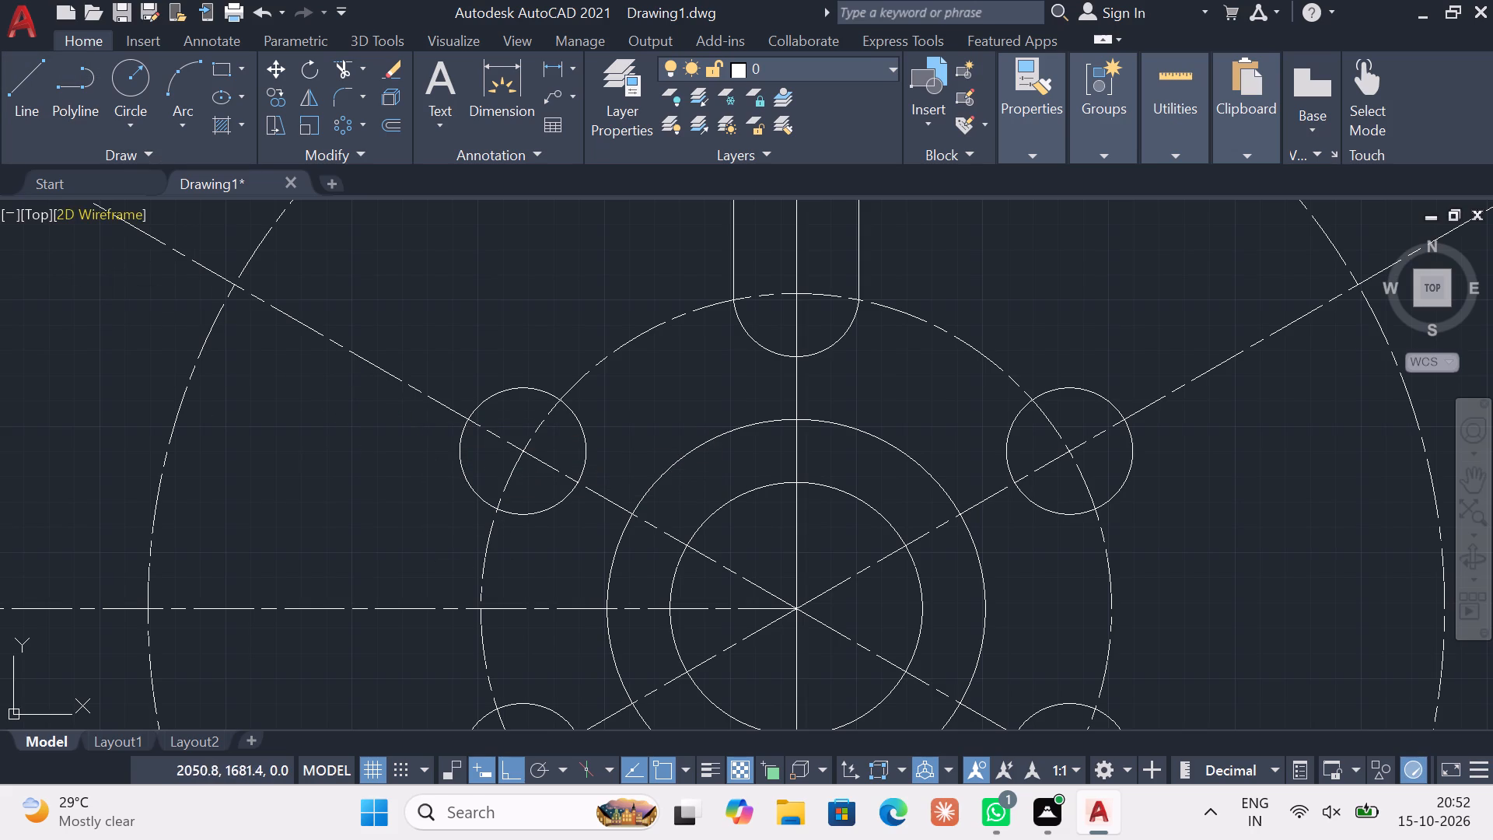
Draw a 76-long line at 150° outward from the upper-left hole circle's upper crossing with the inner dashed circle.
left_click(12, 78)
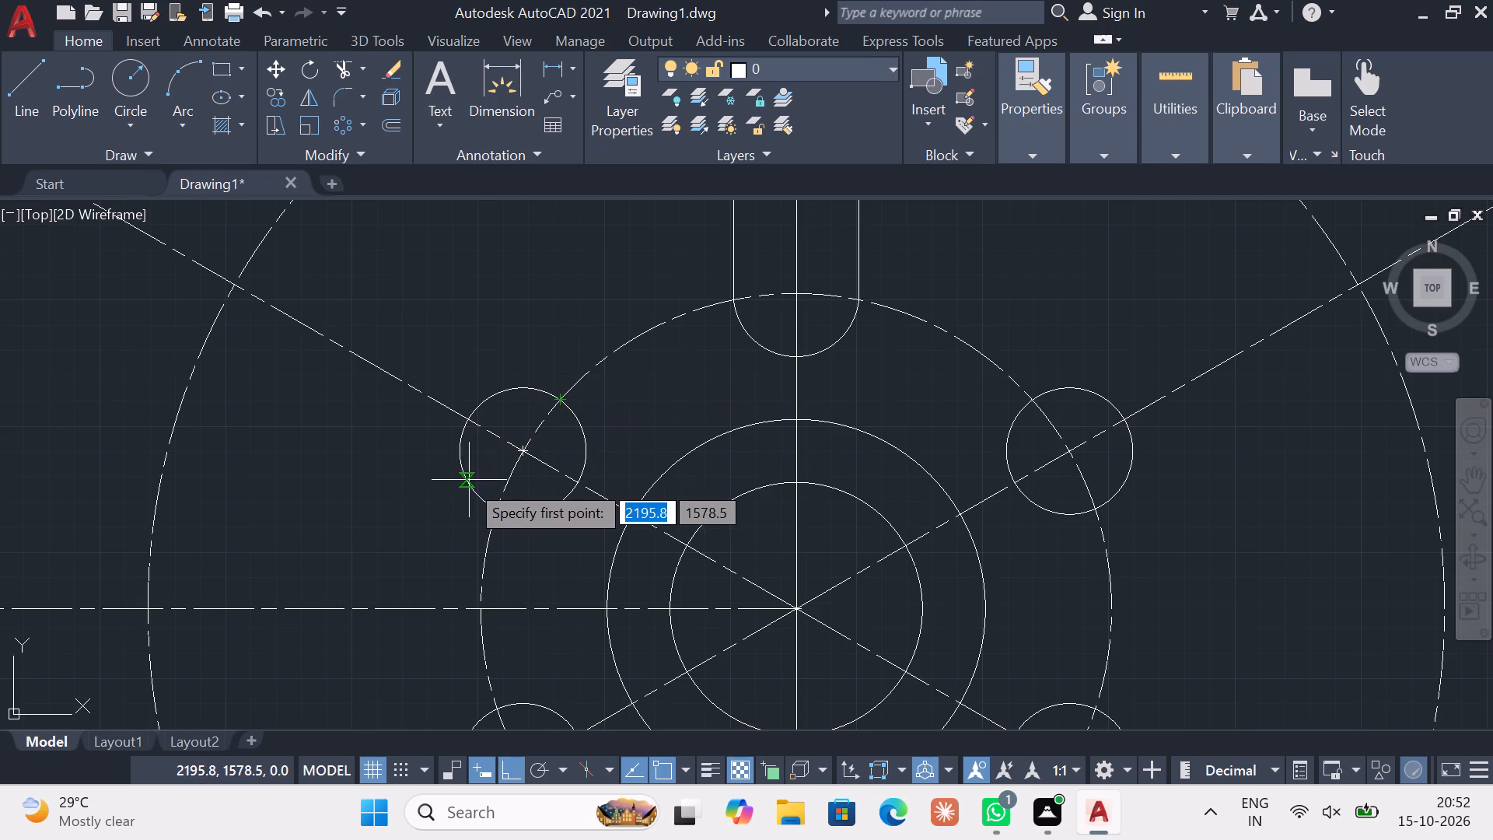
left_click(561, 401)
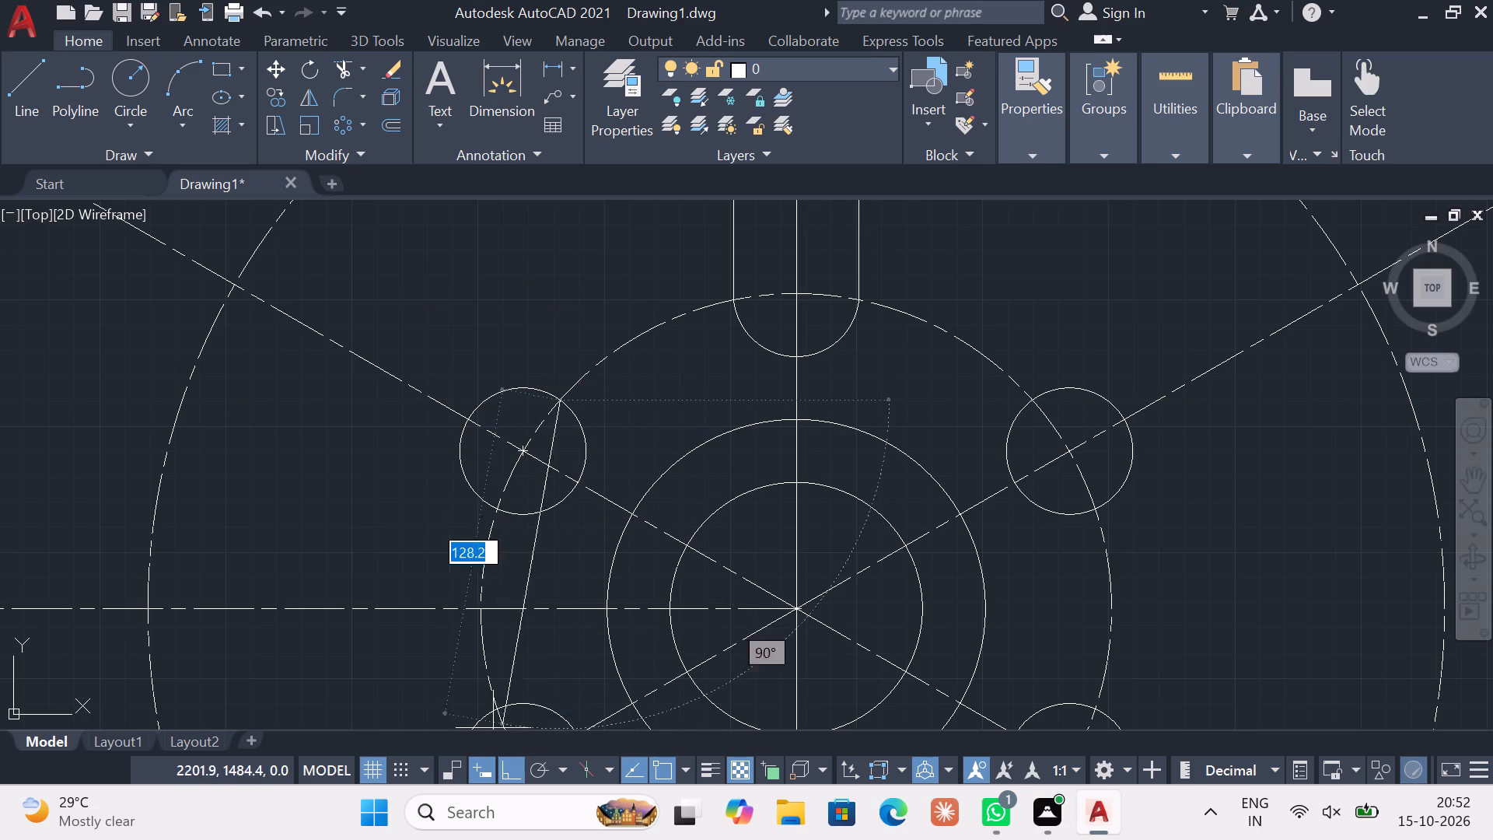
left_click(500, 759)
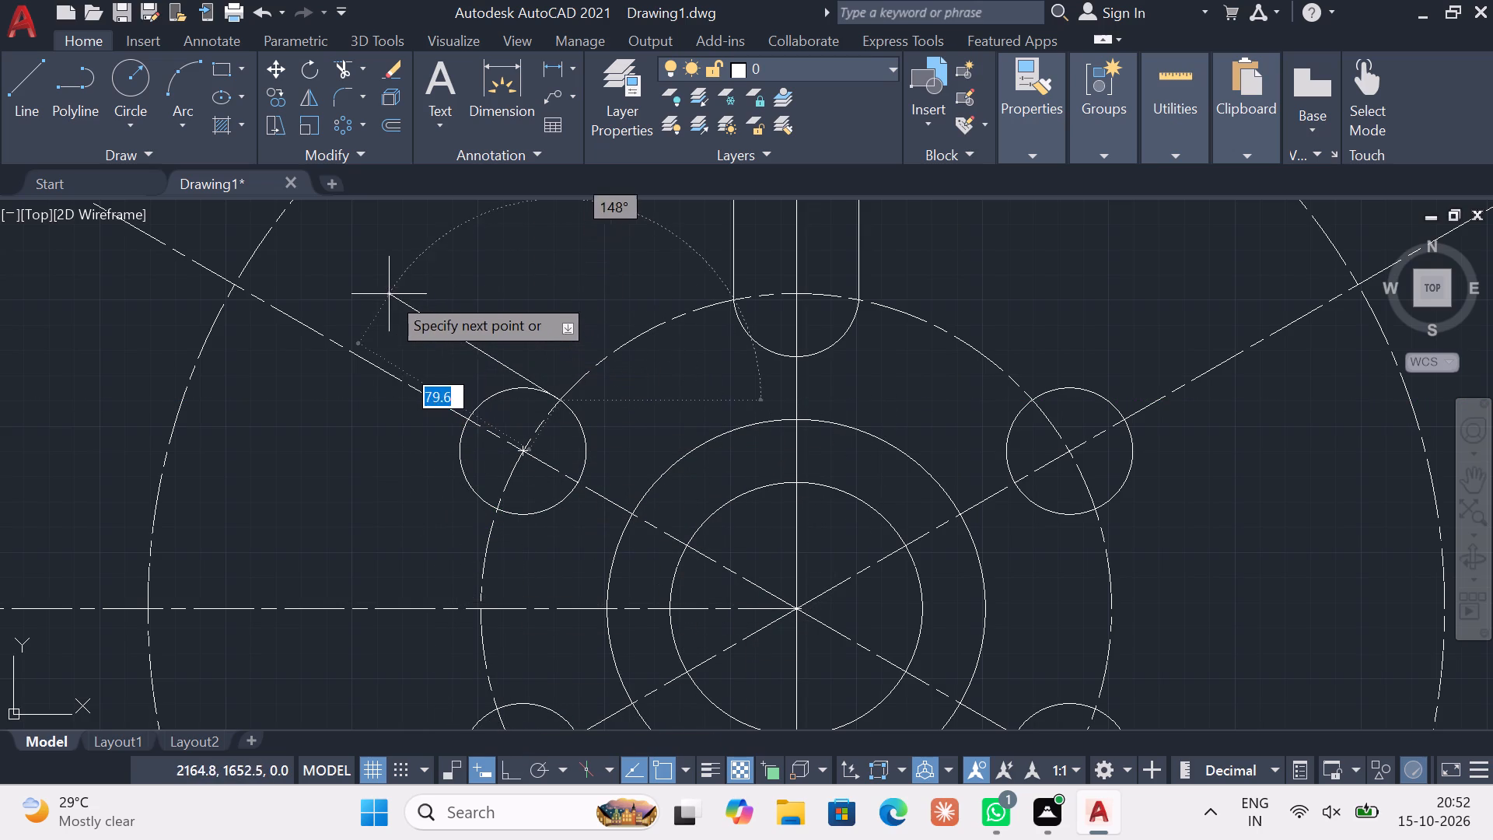
middle_click_drag(384, 288, 372, 381)
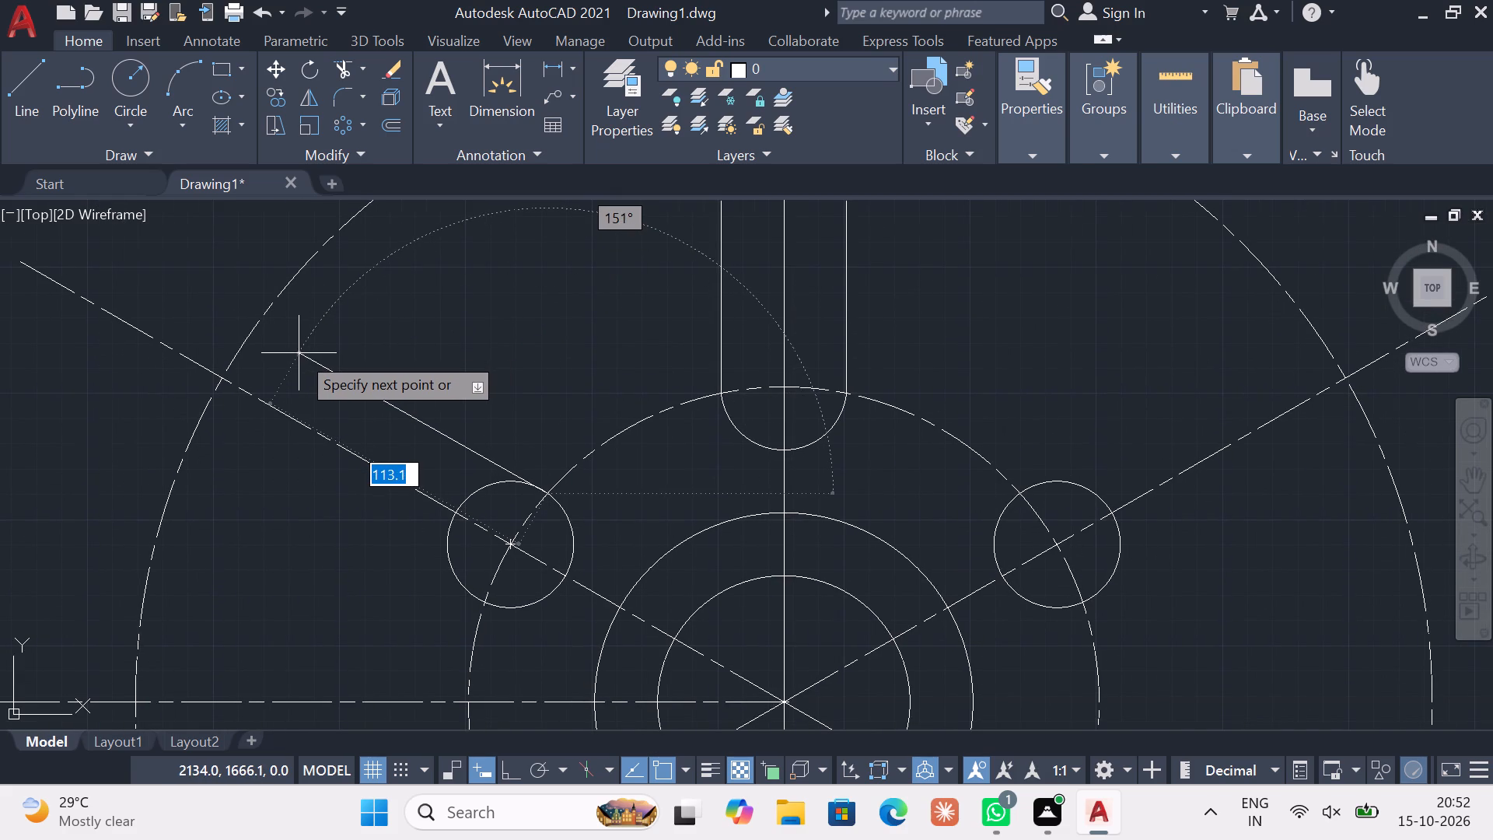
key("Tab")
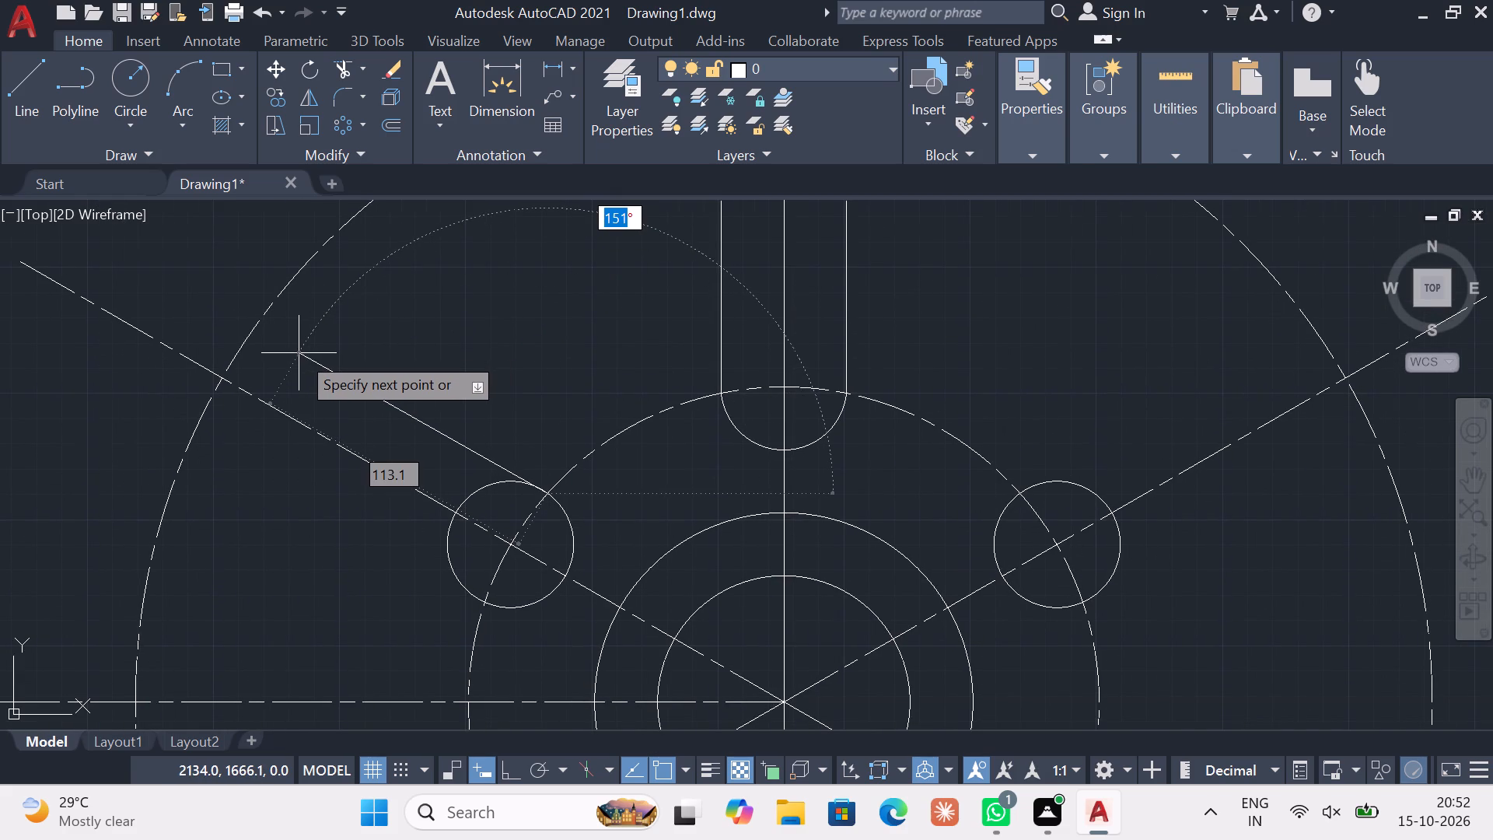
key("Tab")
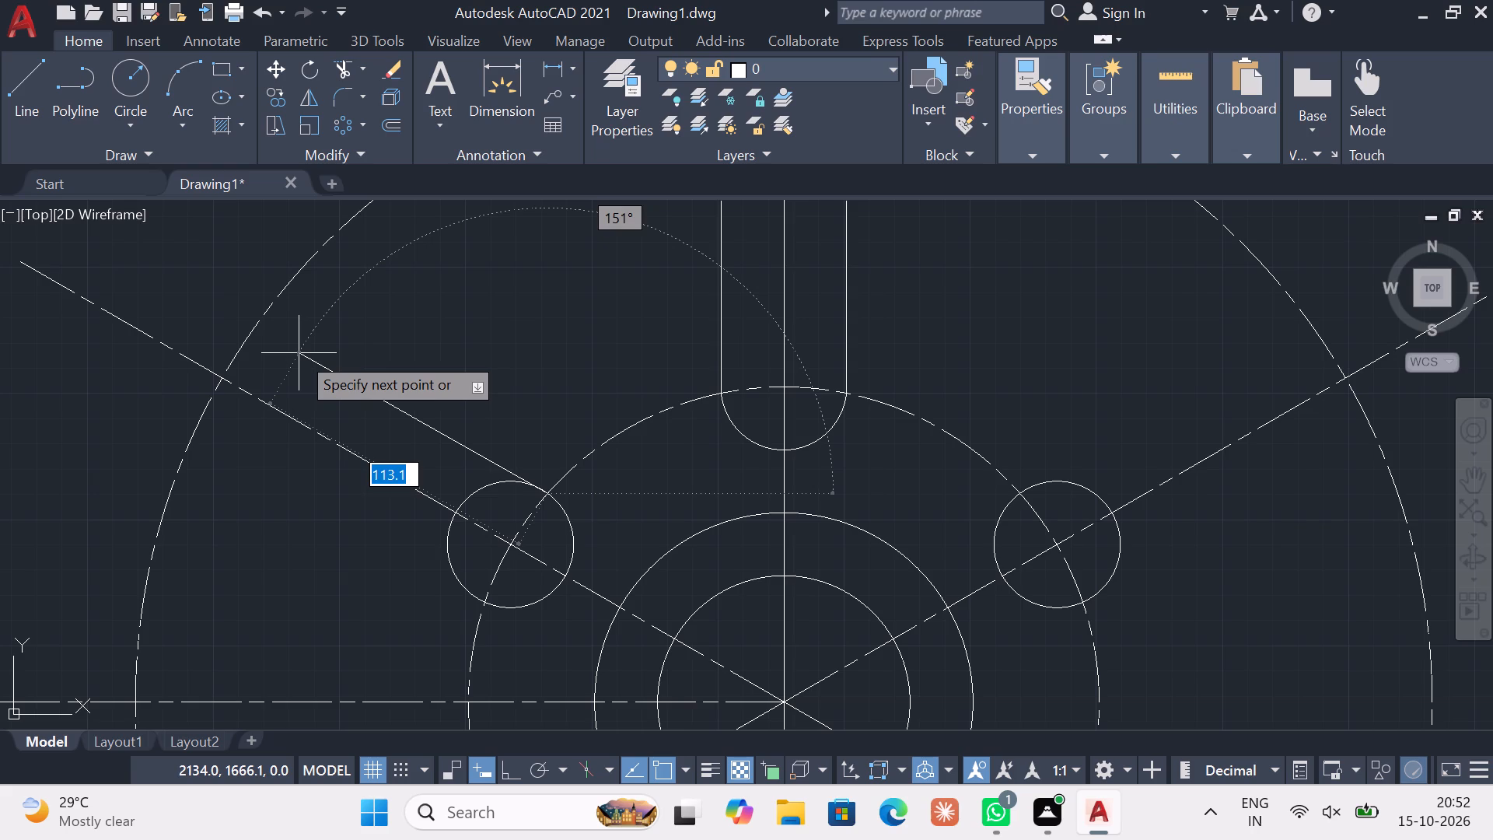
type("76")
key("Tab")
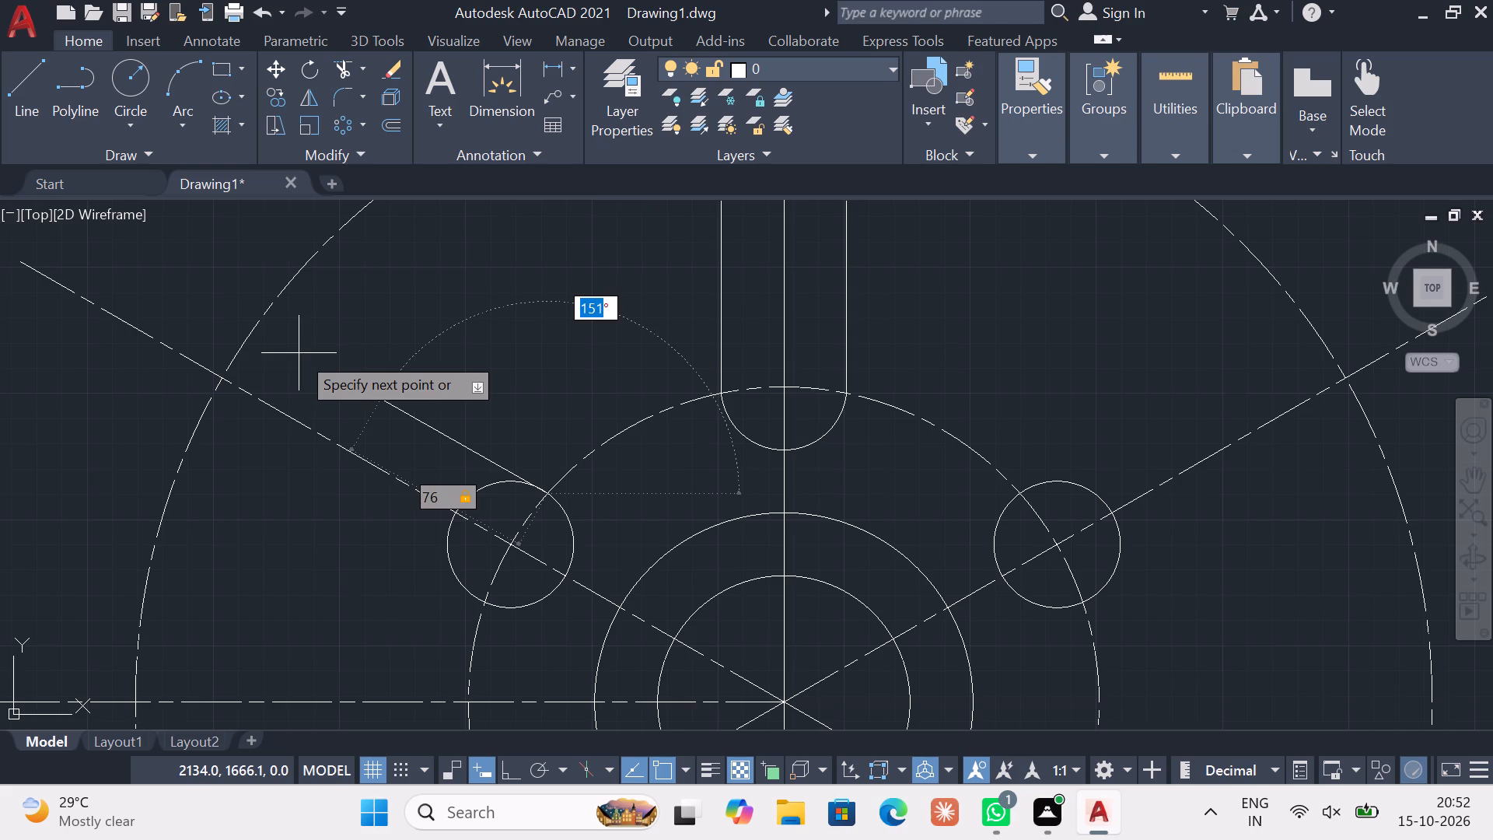
type("150")
key("Return")
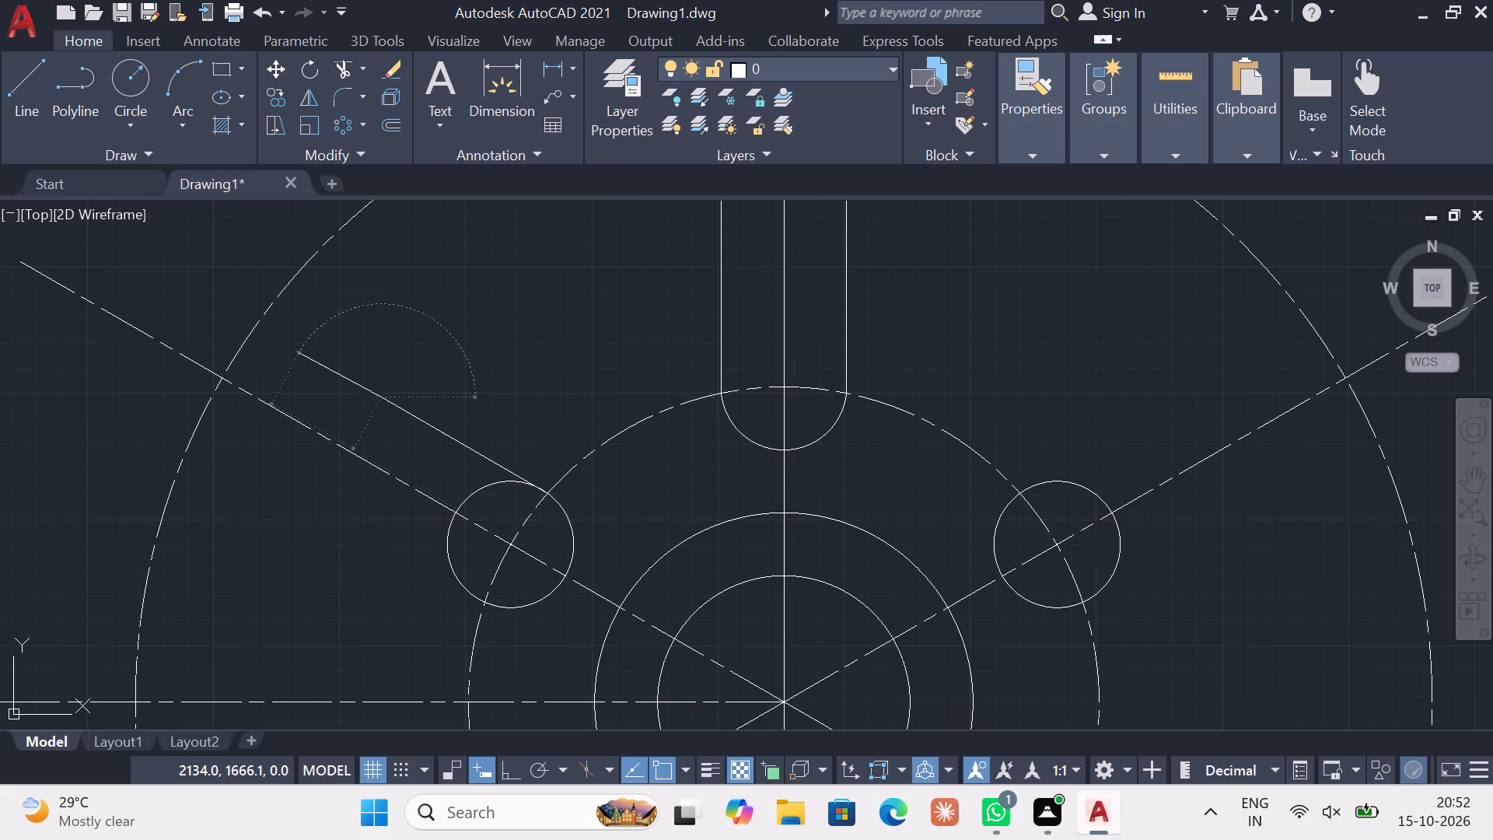
key("Escape")
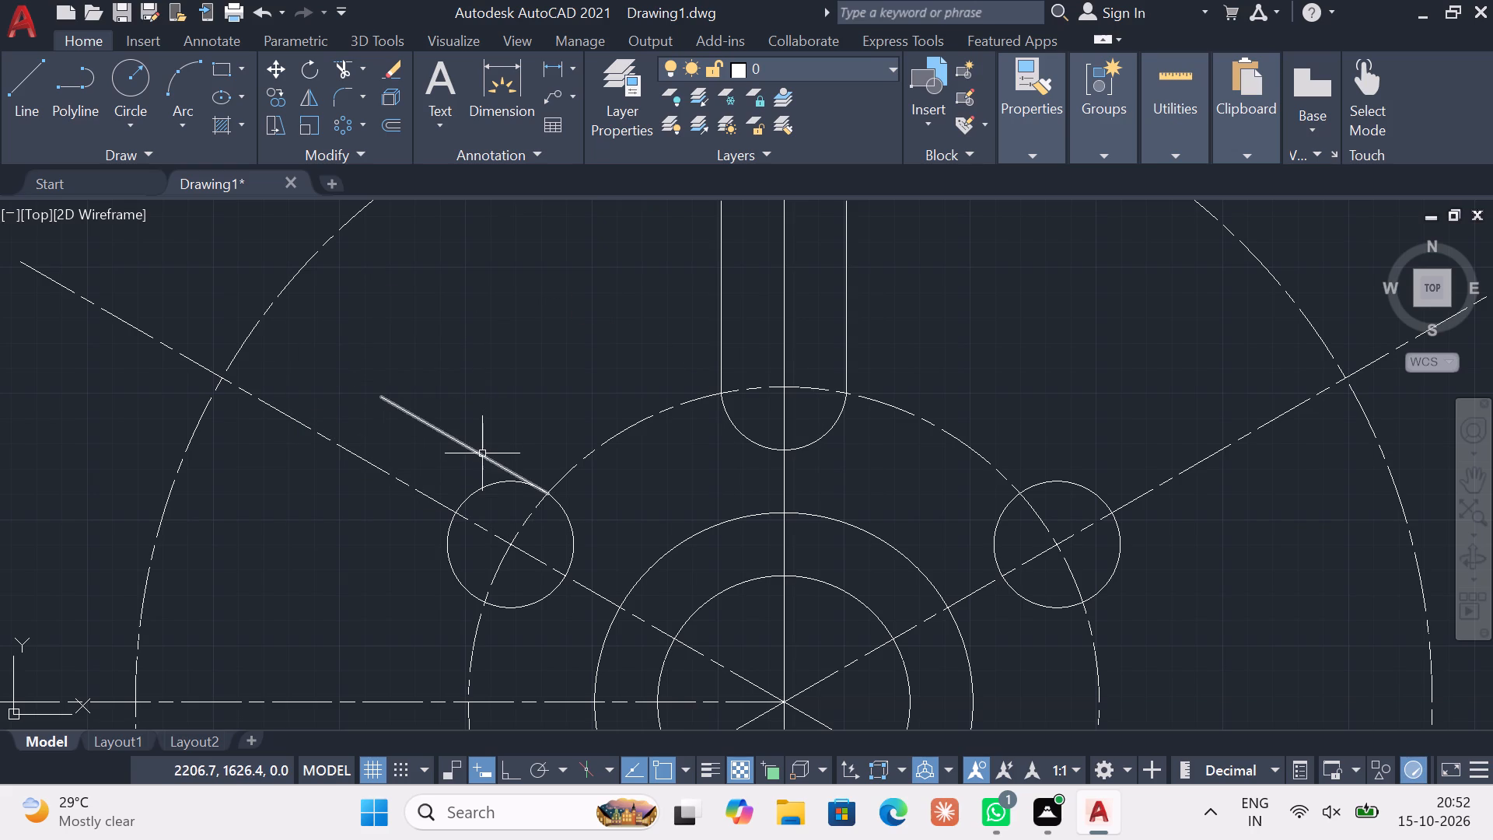
Copy the 76-long line from the upper-left hole circle's upper crossing to its lower crossing with the inner dashed circle.
left_click(482, 453)
left_click(272, 85)
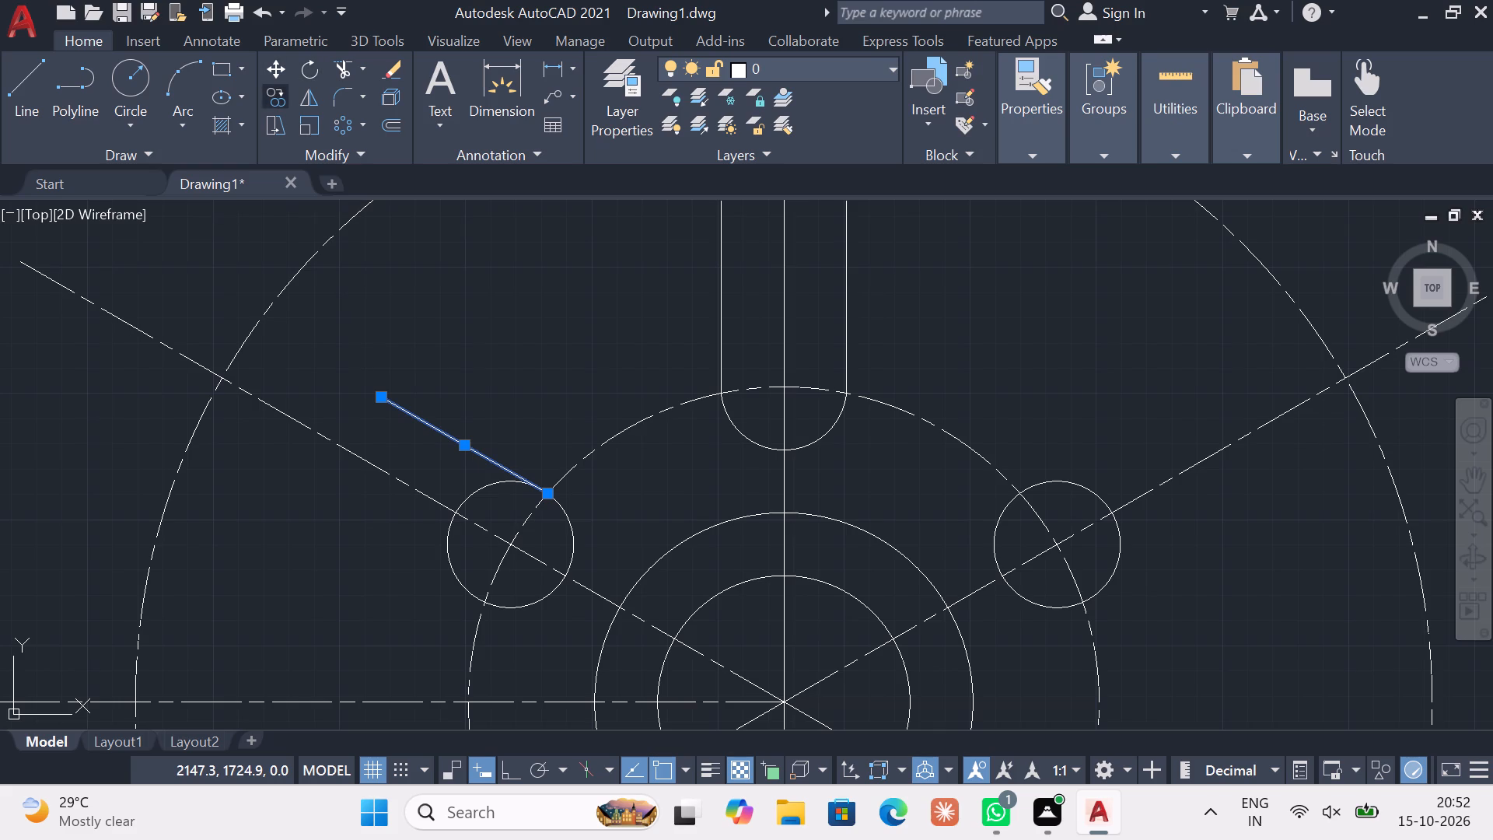
left_click(549, 488)
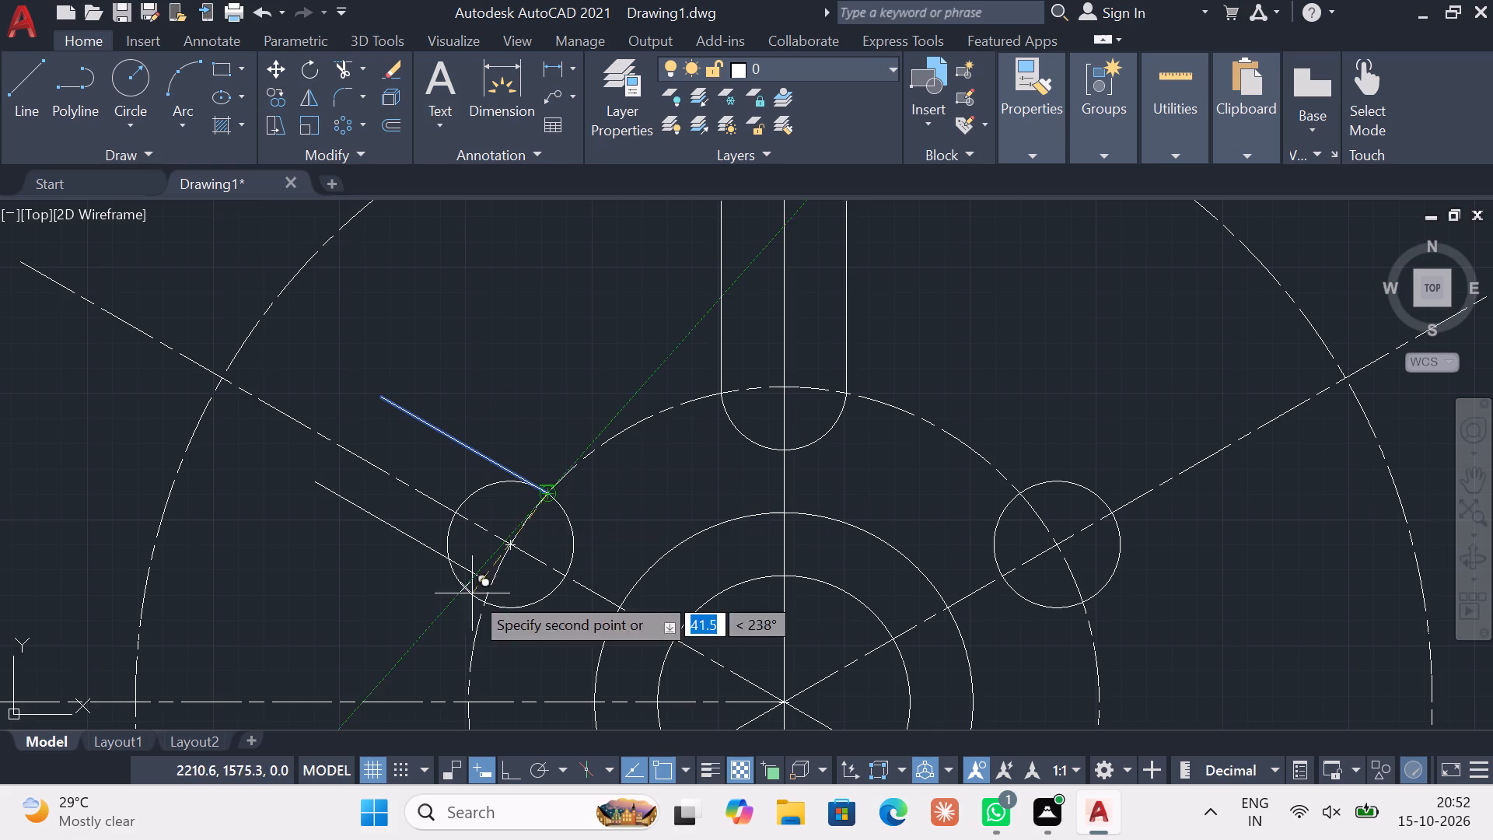
left_click(486, 600)
key("Escape")
key("Escape")
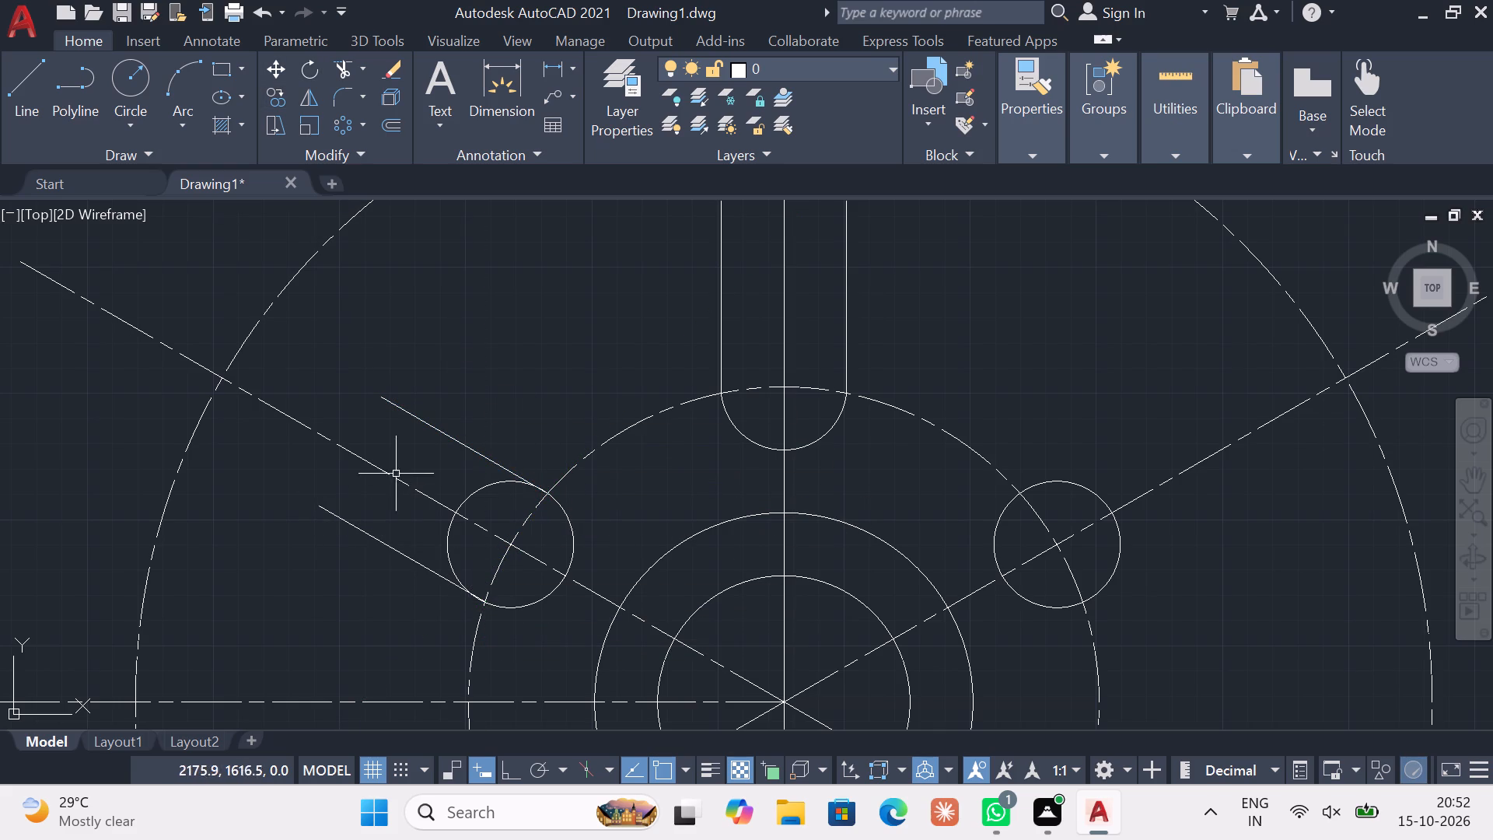
Trim away the outer half of the upper-left hole circle between the two slot lines.
left_click(345, 68)
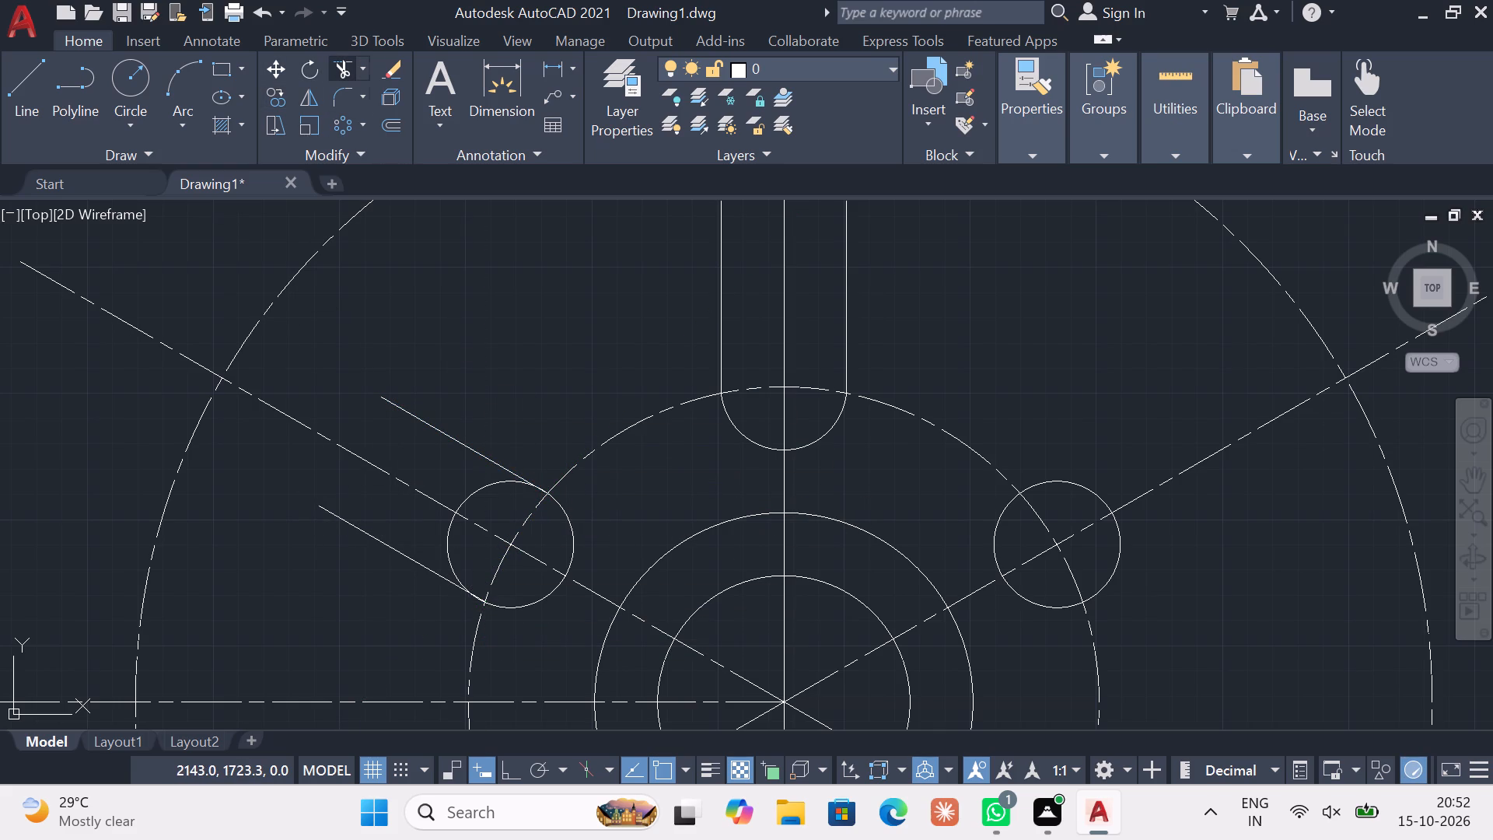
left_click(477, 489)
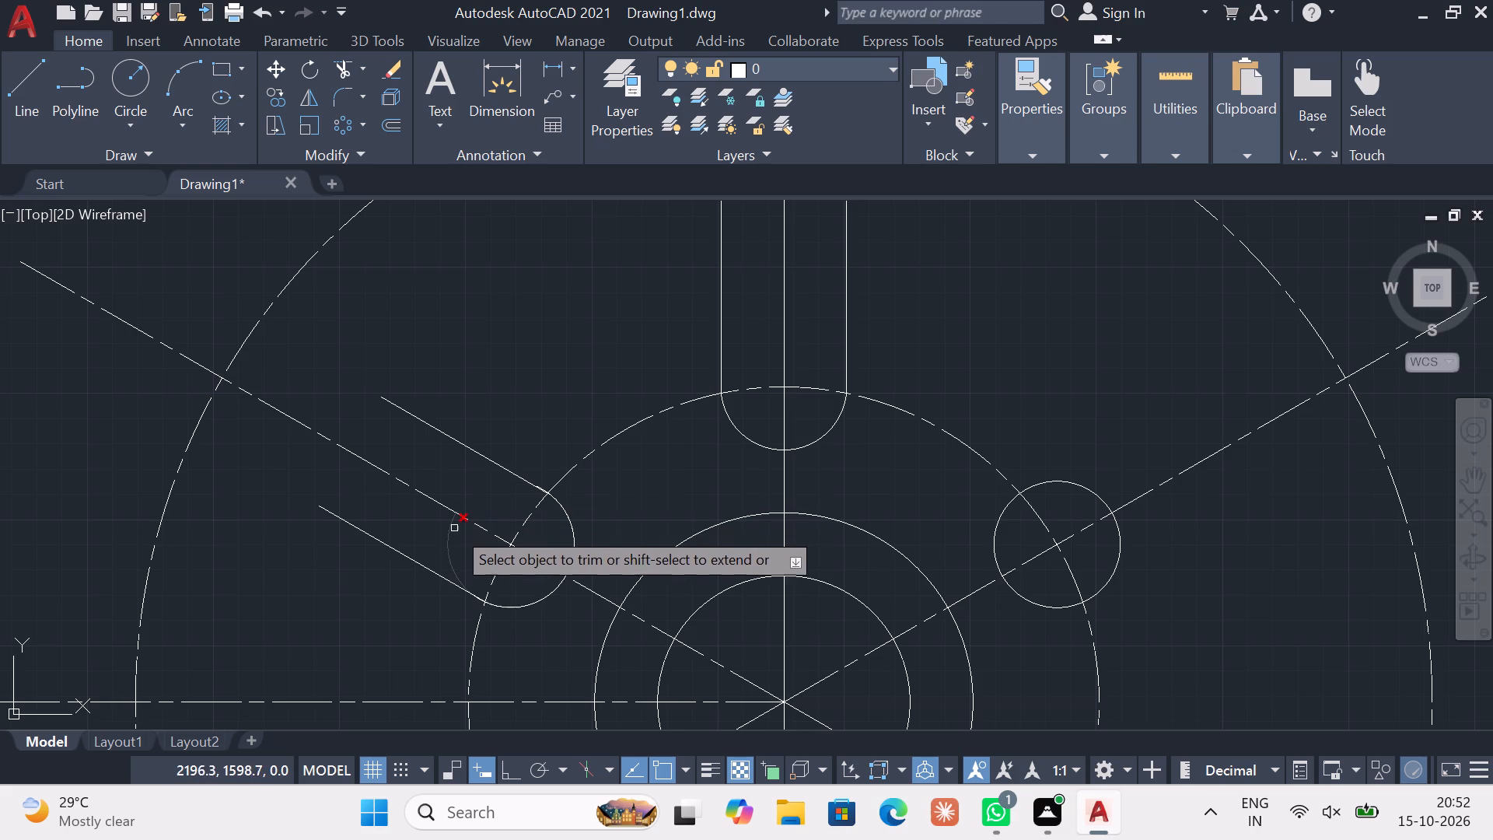
left_click(451, 537)
key("Escape")
key("Escape")
key("Escape")
key("Escape")
key("Escape")
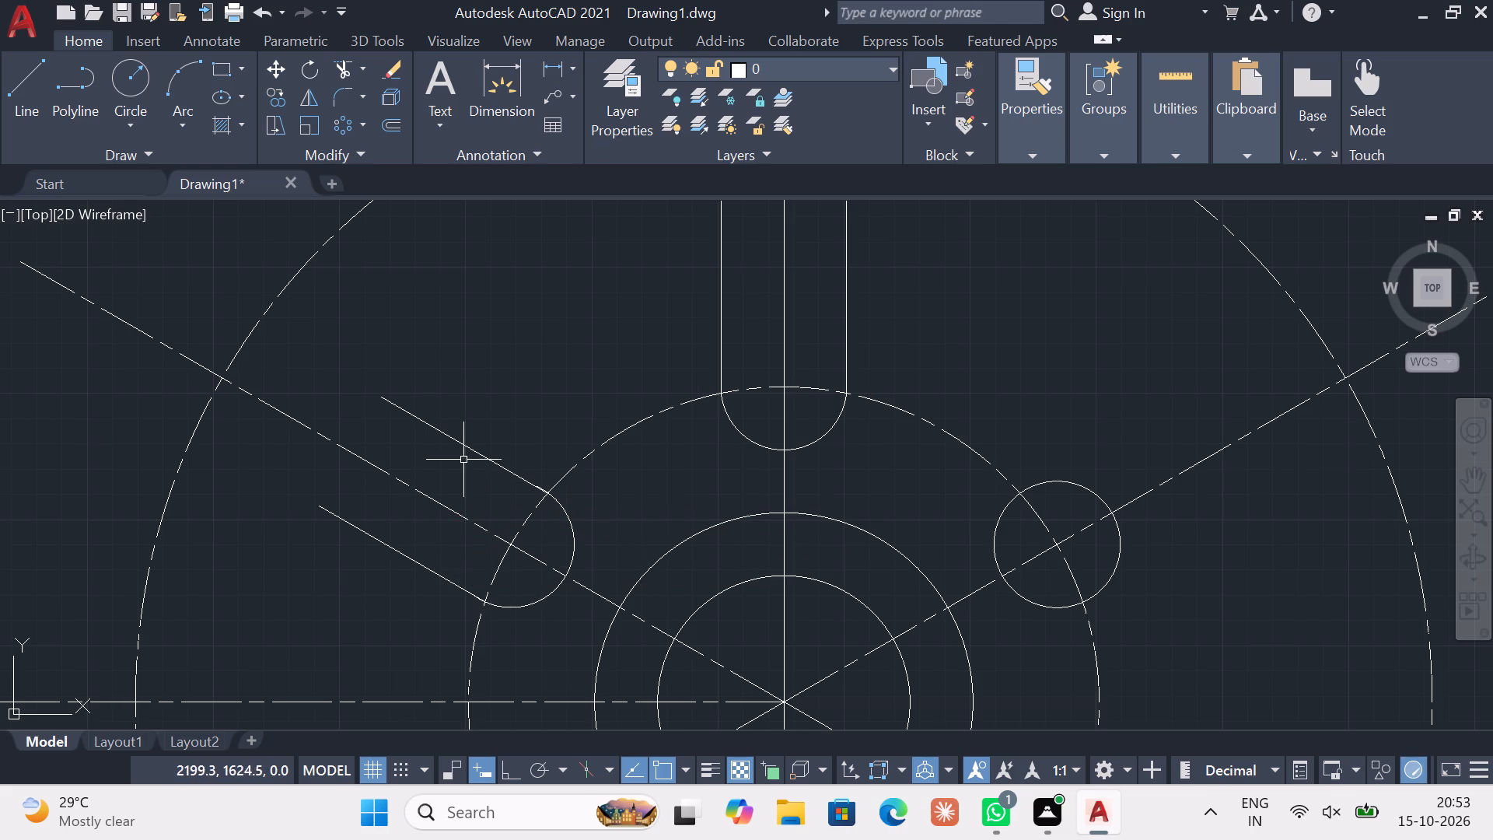
Mirror the upper-left slot's two side lines about the vertical centre line, keeping the originals.
left_click(400, 556)
key("Escape")
left_click(433, 453)
left_click(406, 376)
left_click_drag(365, 590, 369, 577)
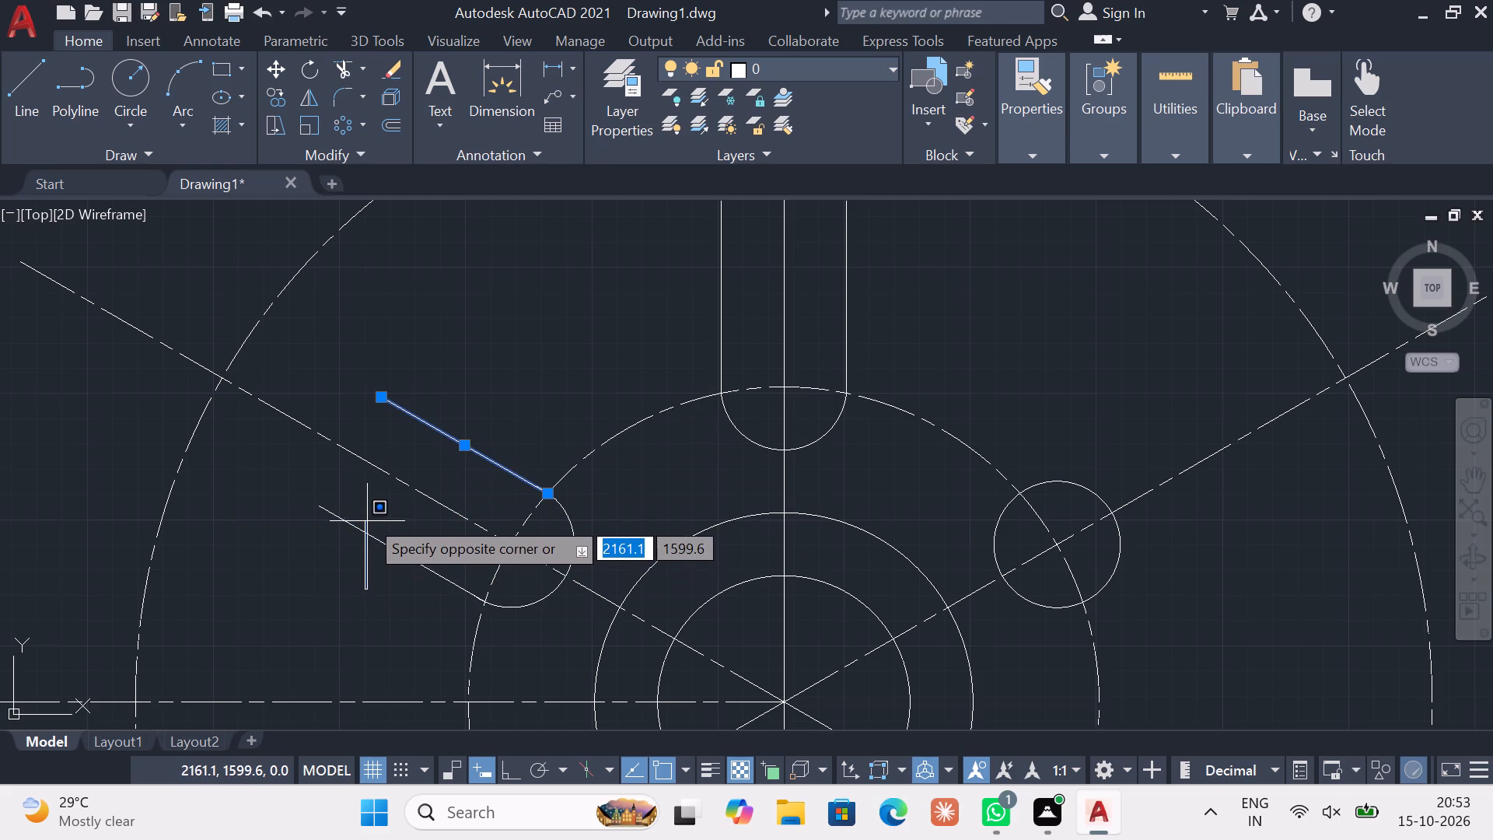
left_click(349, 499)
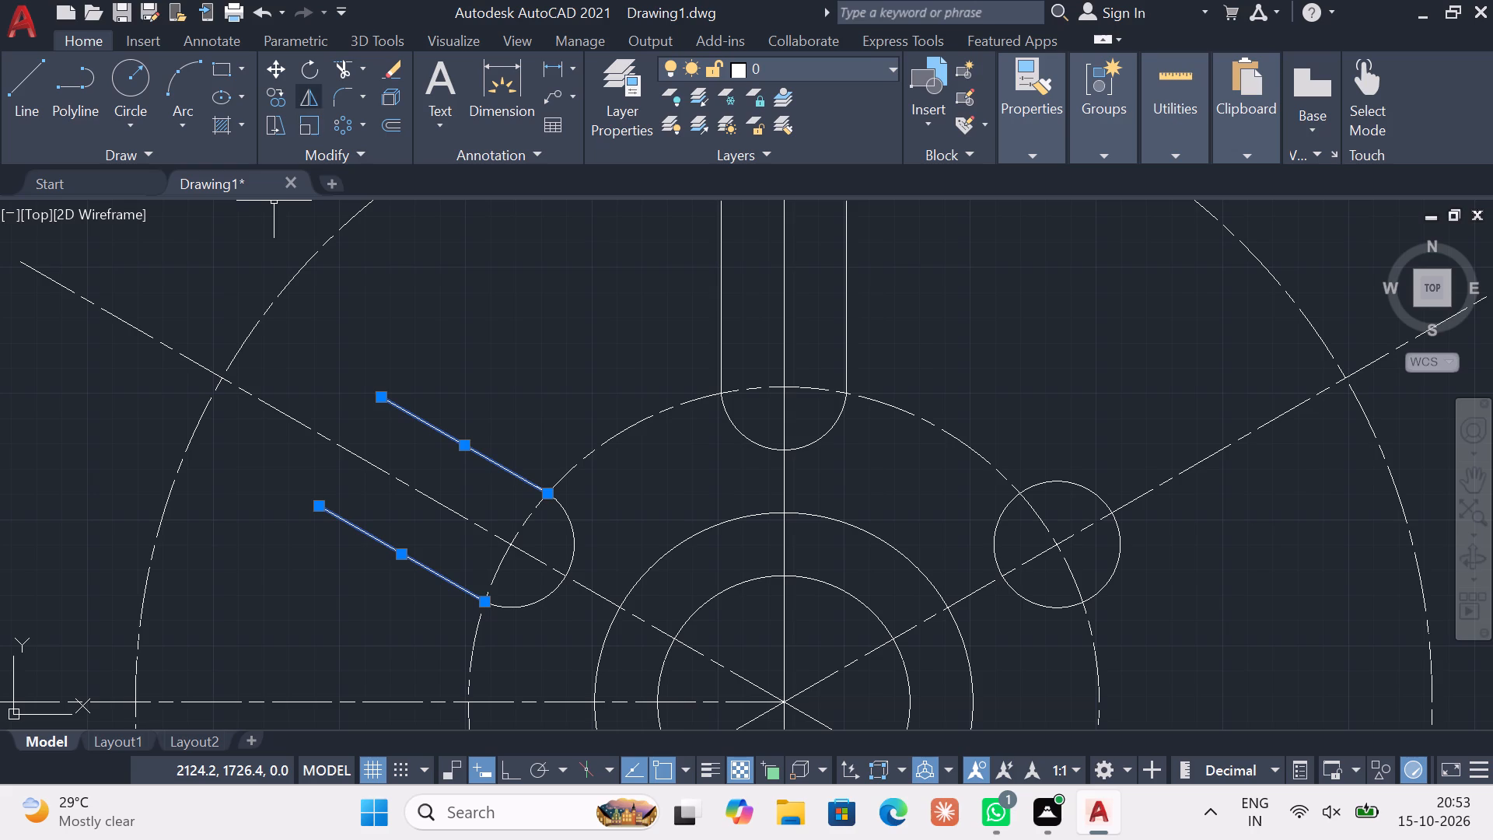
left_click(309, 94)
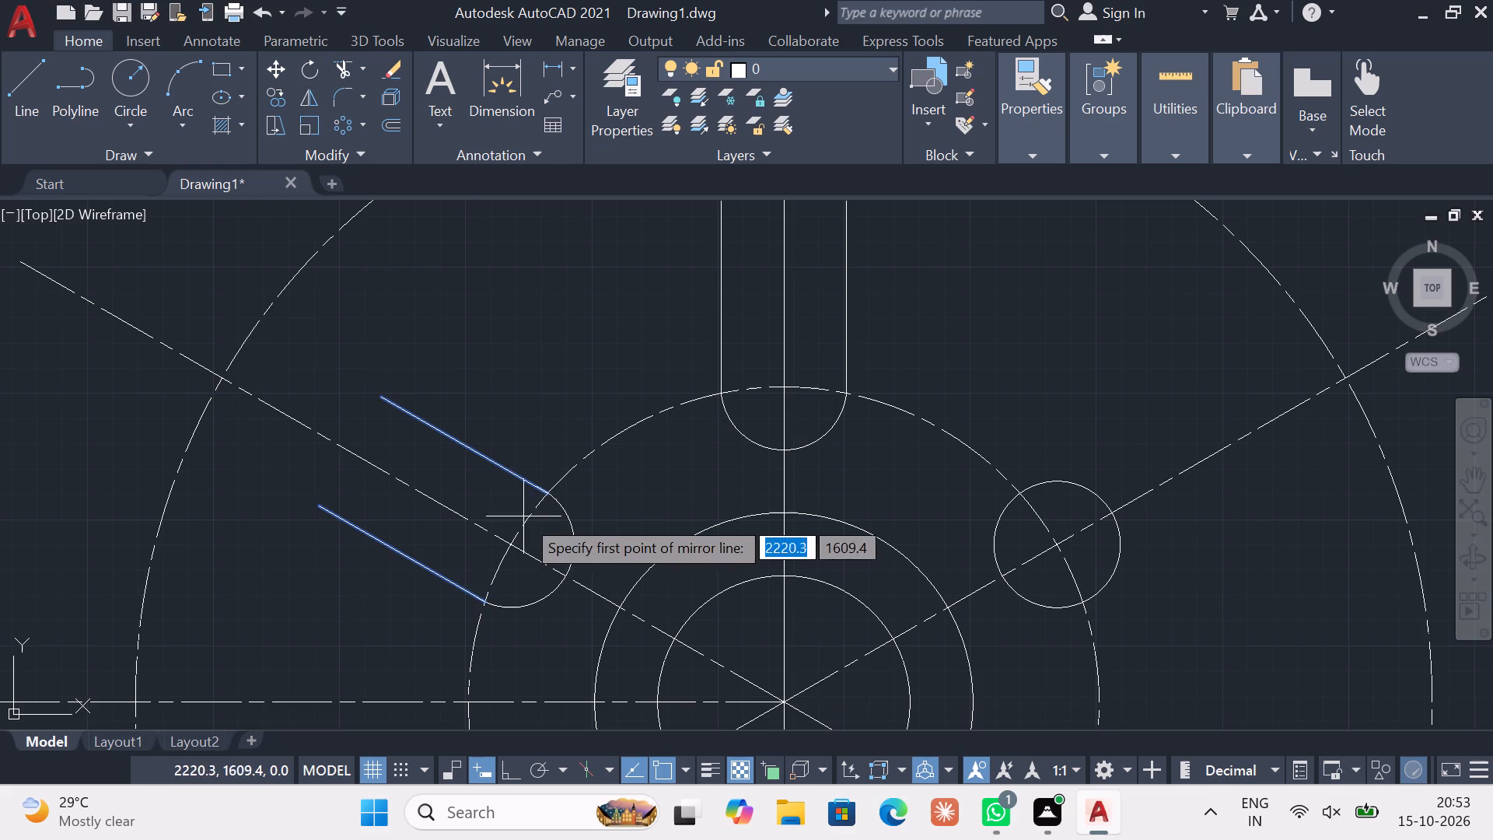
middle_click_drag(621, 564, 519, 415)
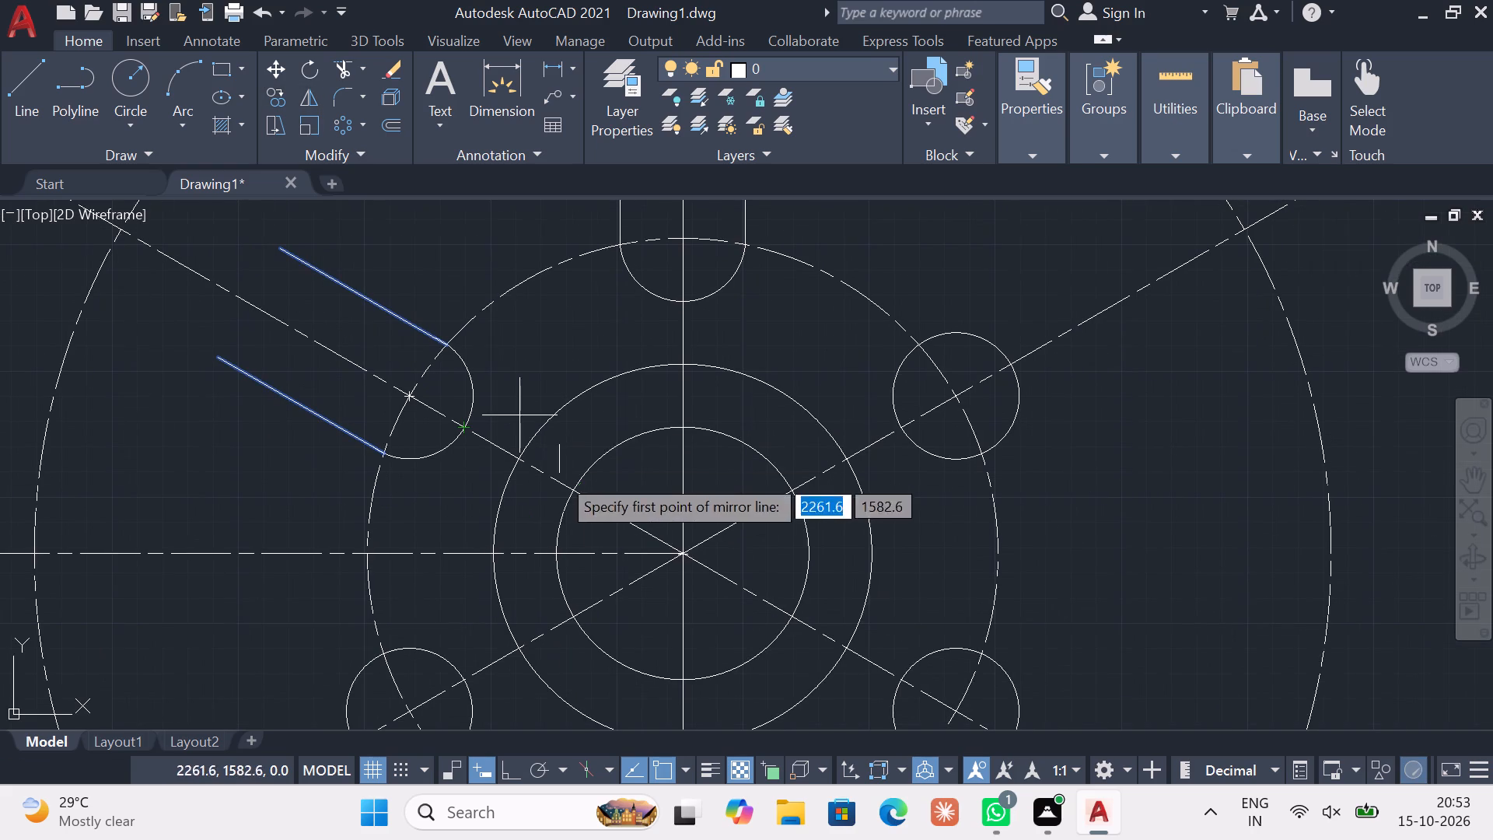
left_click(689, 555)
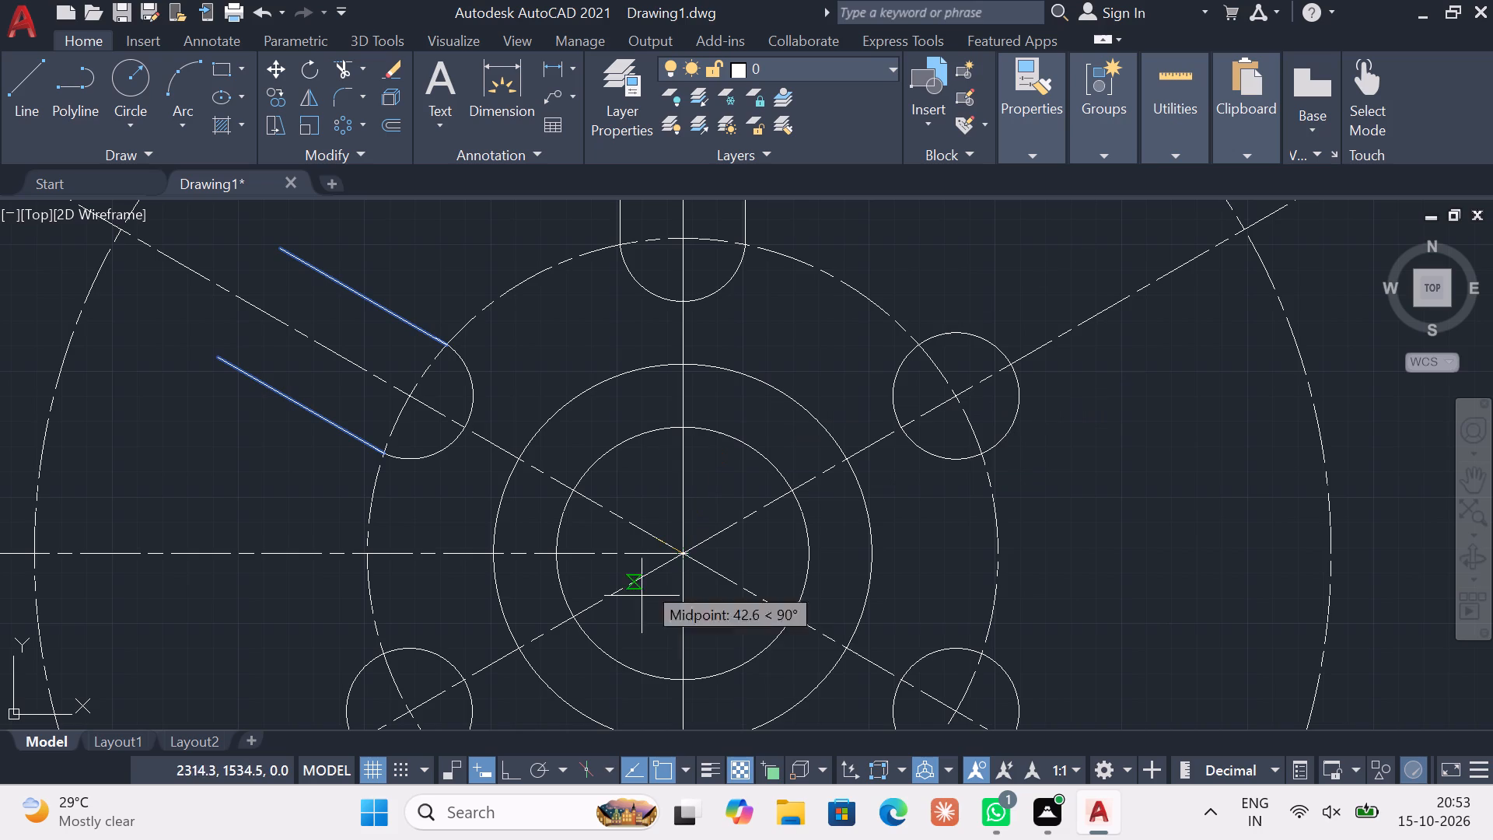
left_click(512, 763)
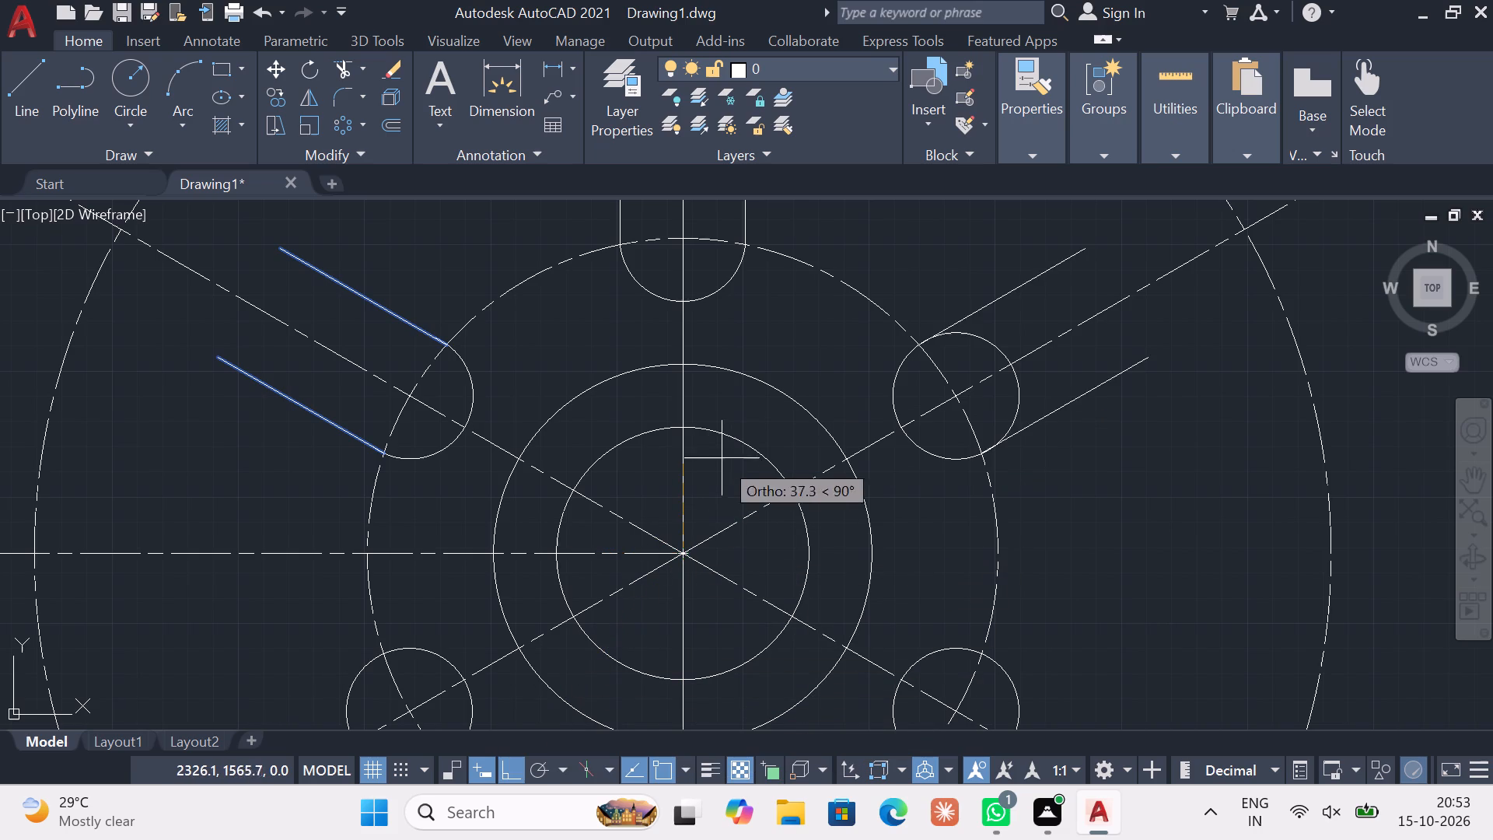
left_click(795, 358)
left_click_drag(824, 456, 795, 358)
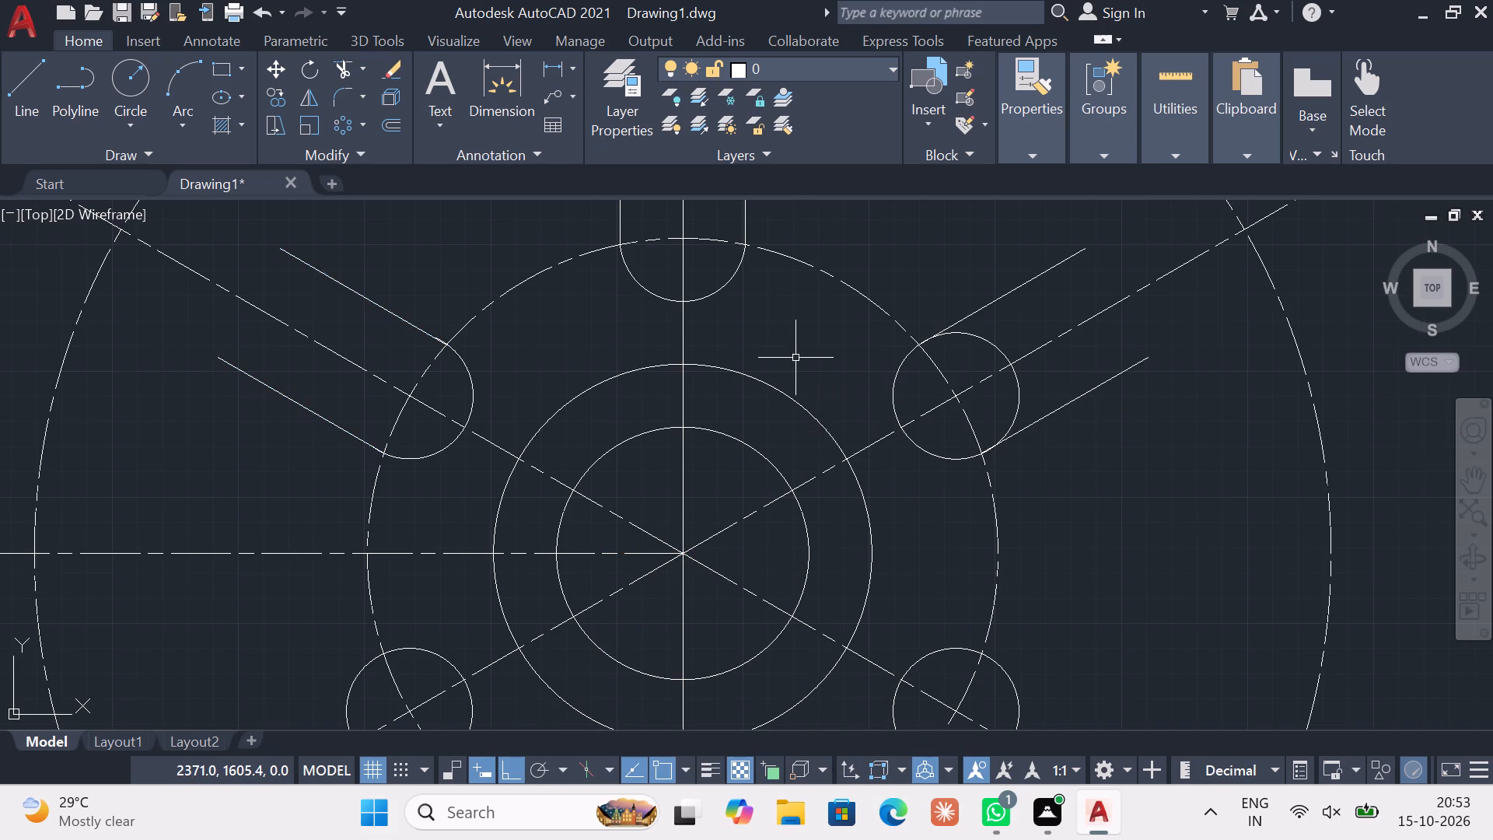
key("Escape")
Trim away the outer half of the upper-right hole circle between the mirrored slot lines.
left_click(341, 72)
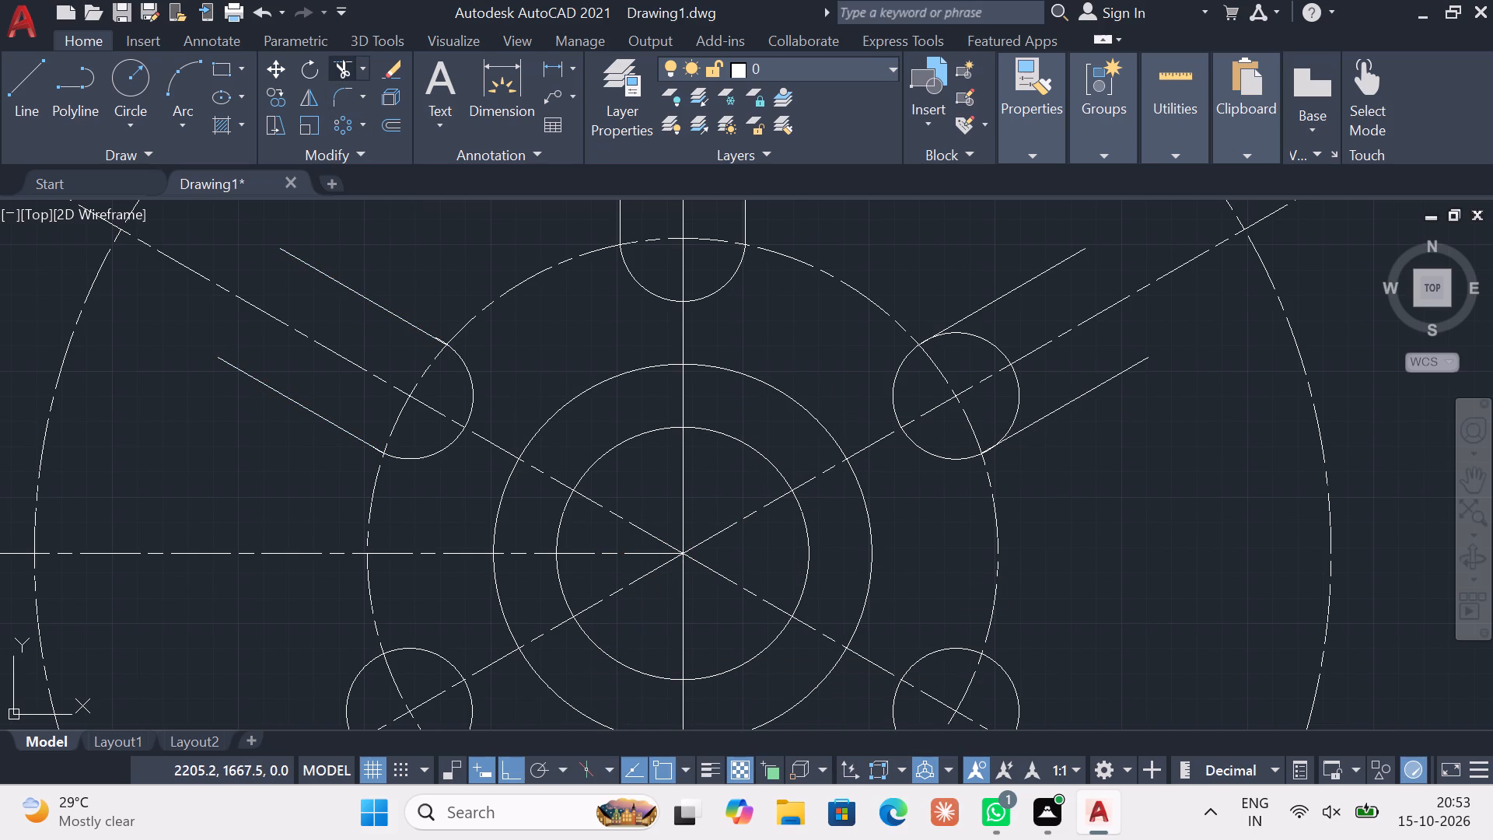
left_click(991, 344)
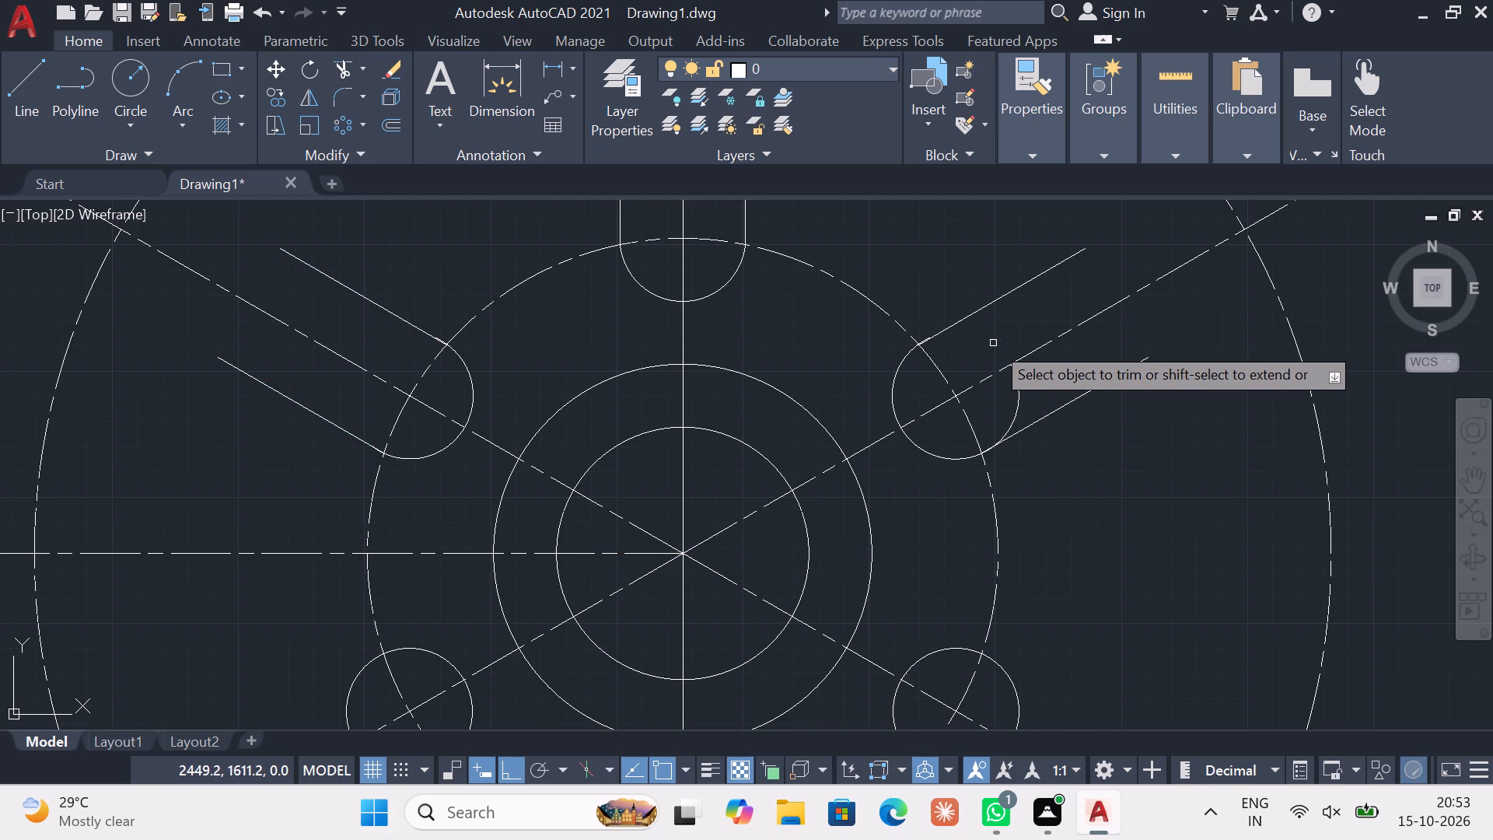
left_click(1015, 412)
key("Escape")
Delete the two stray sloping lines lying outside the large dashed circle, to the right of the part.
scroll(935, 418, "down", 1)
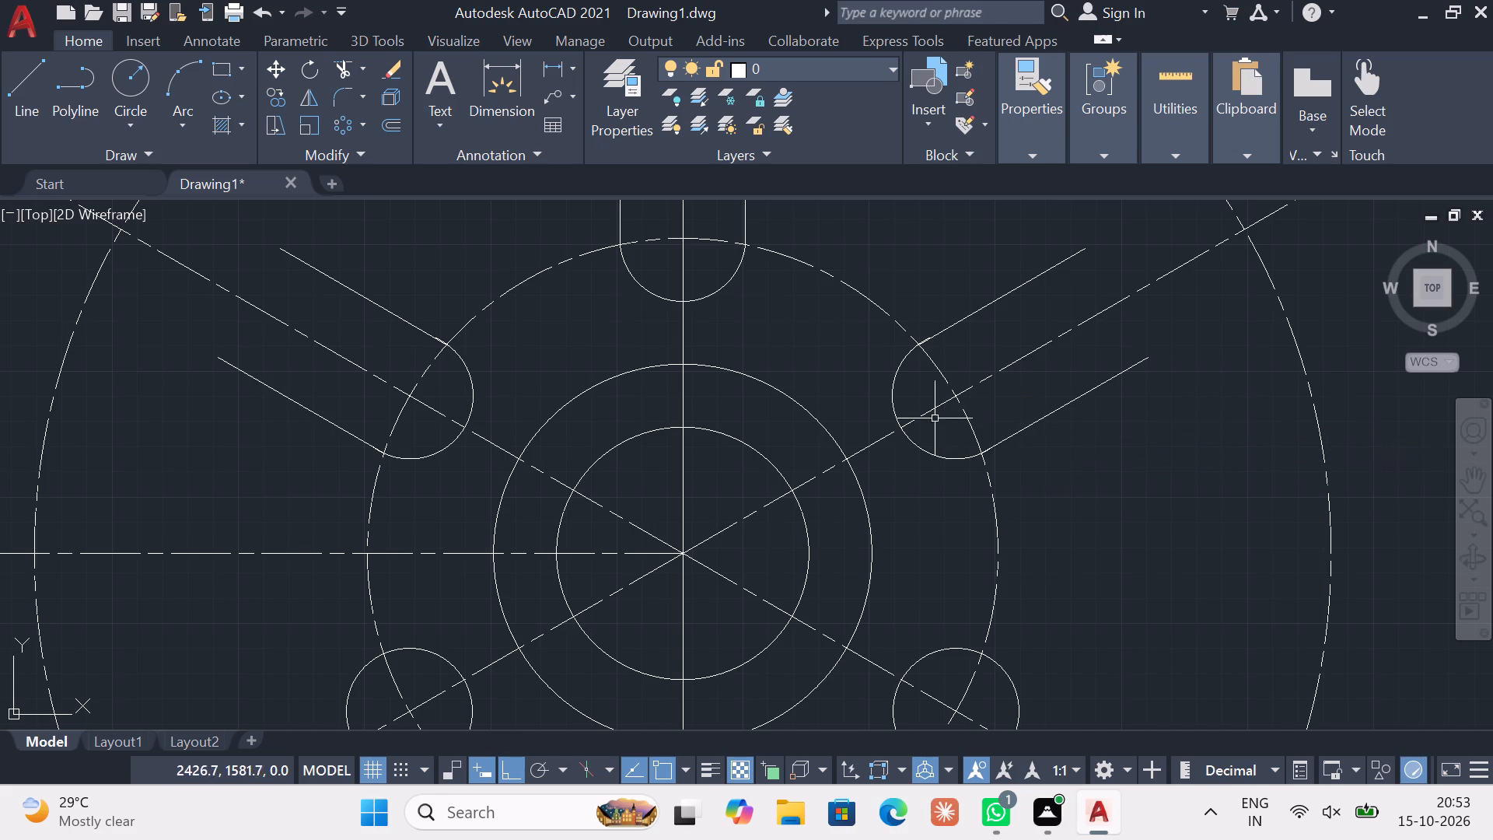
scroll(920, 446, "down", 1)
middle_click_drag(920, 446, 964, 325)
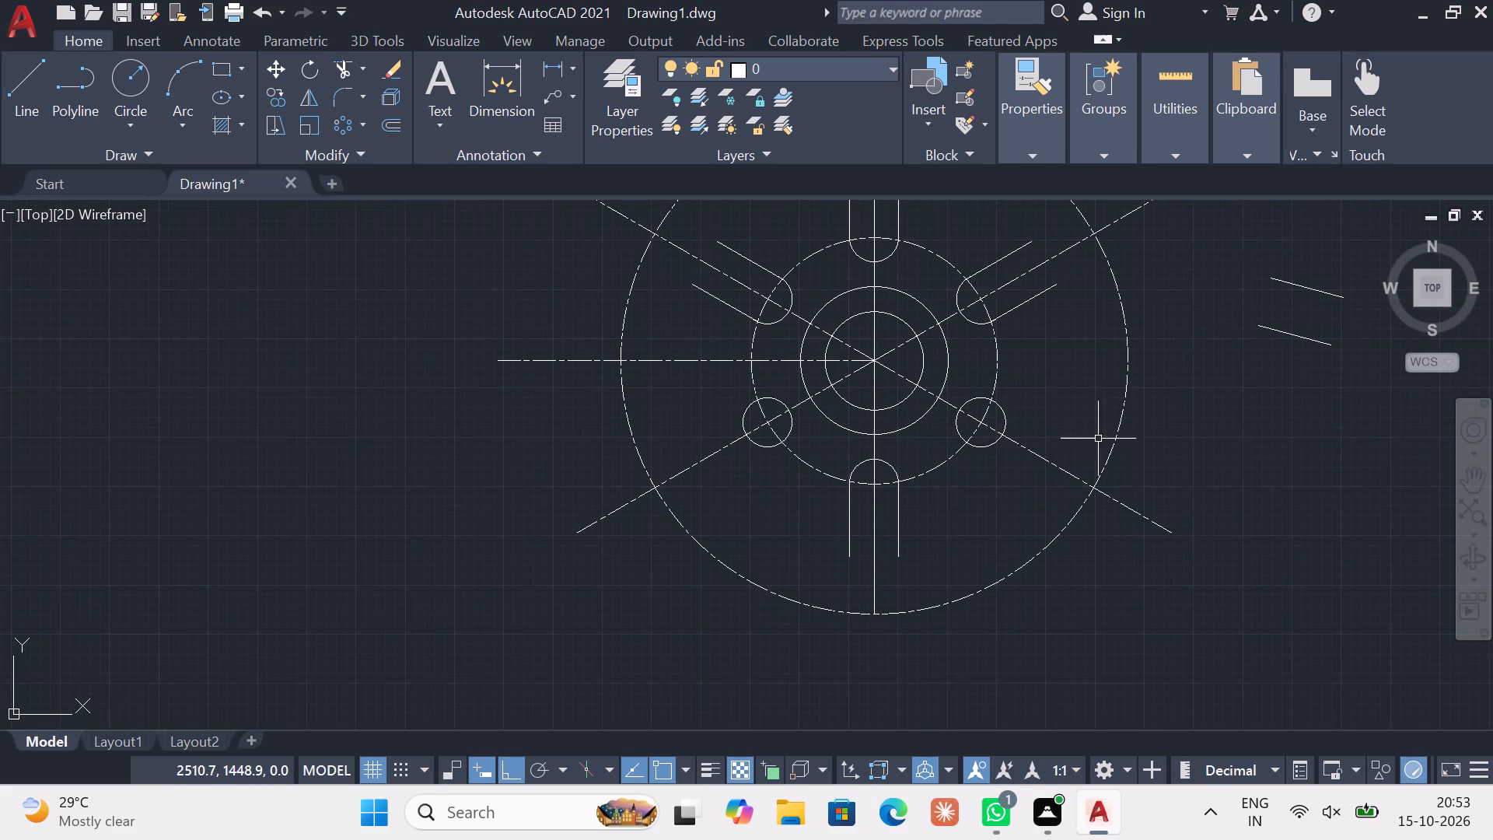
middle_click_drag(1166, 431, 990, 474)
left_click_drag(1194, 445, 1181, 408)
left_click(1096, 292)
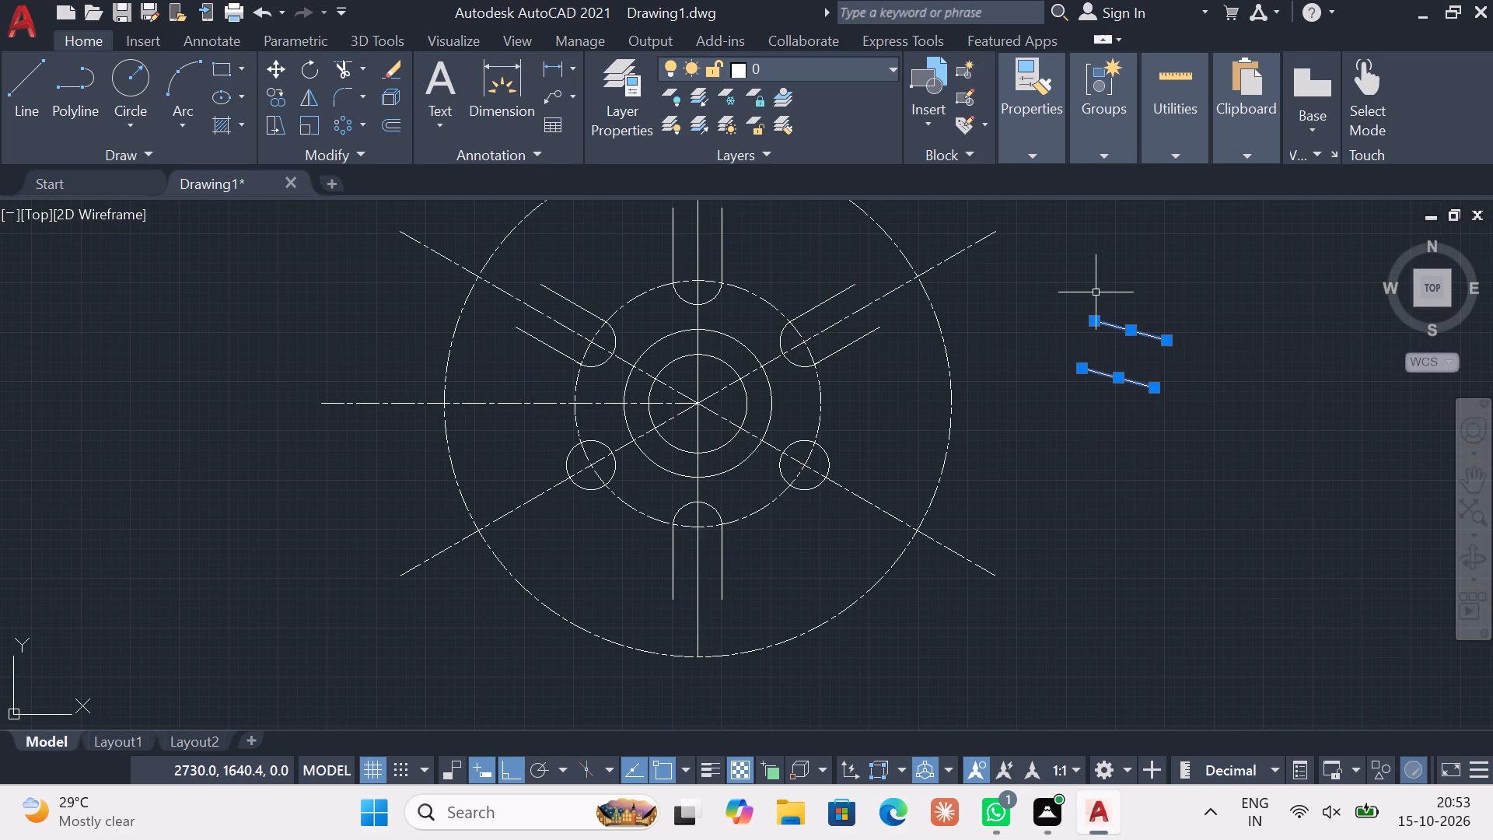
key("Delete")
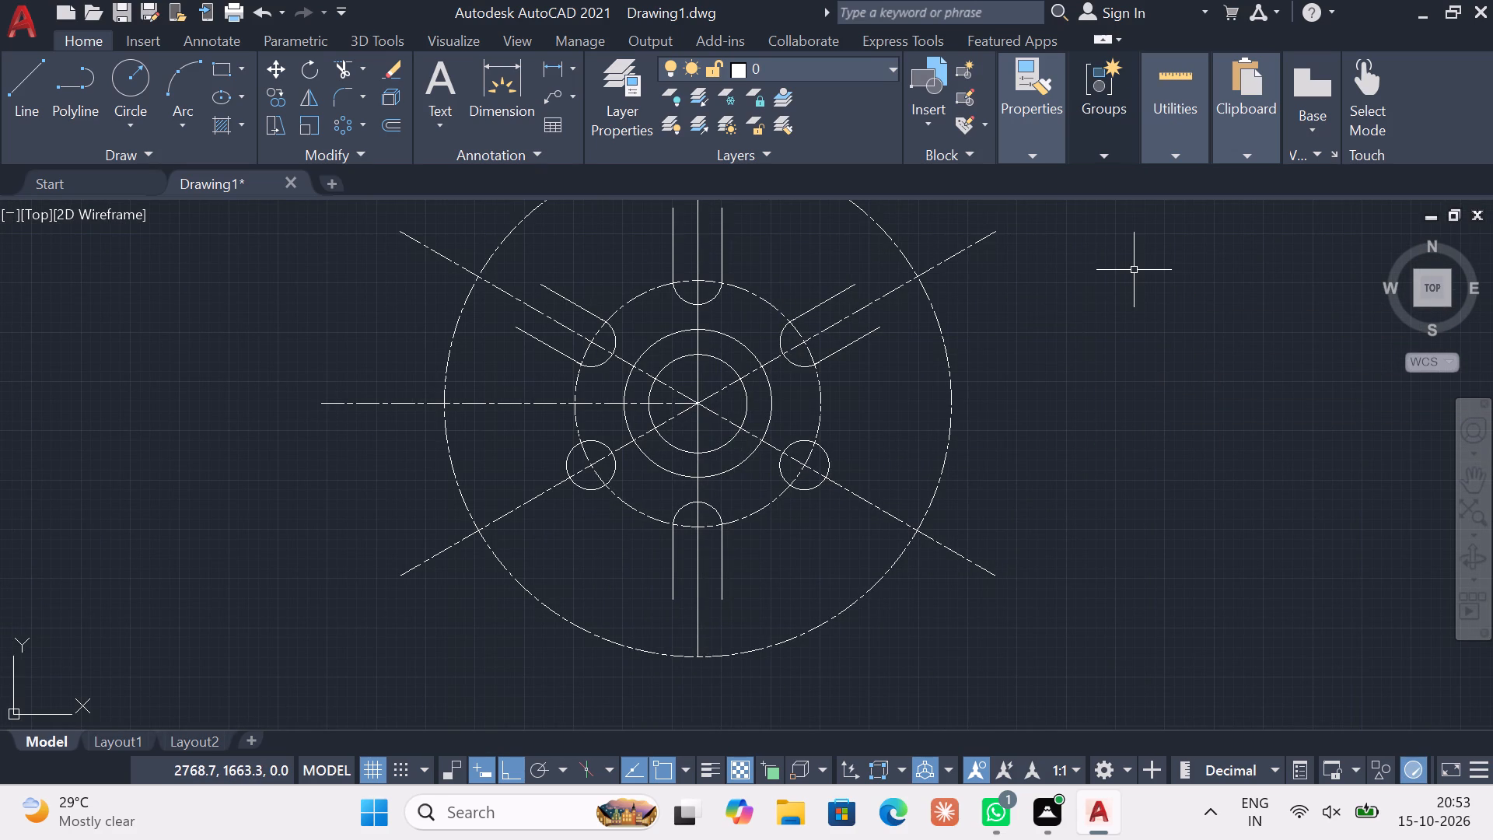
key("Escape")
key("Escape")
key("Escape")
key("Escape")
key("Escape")
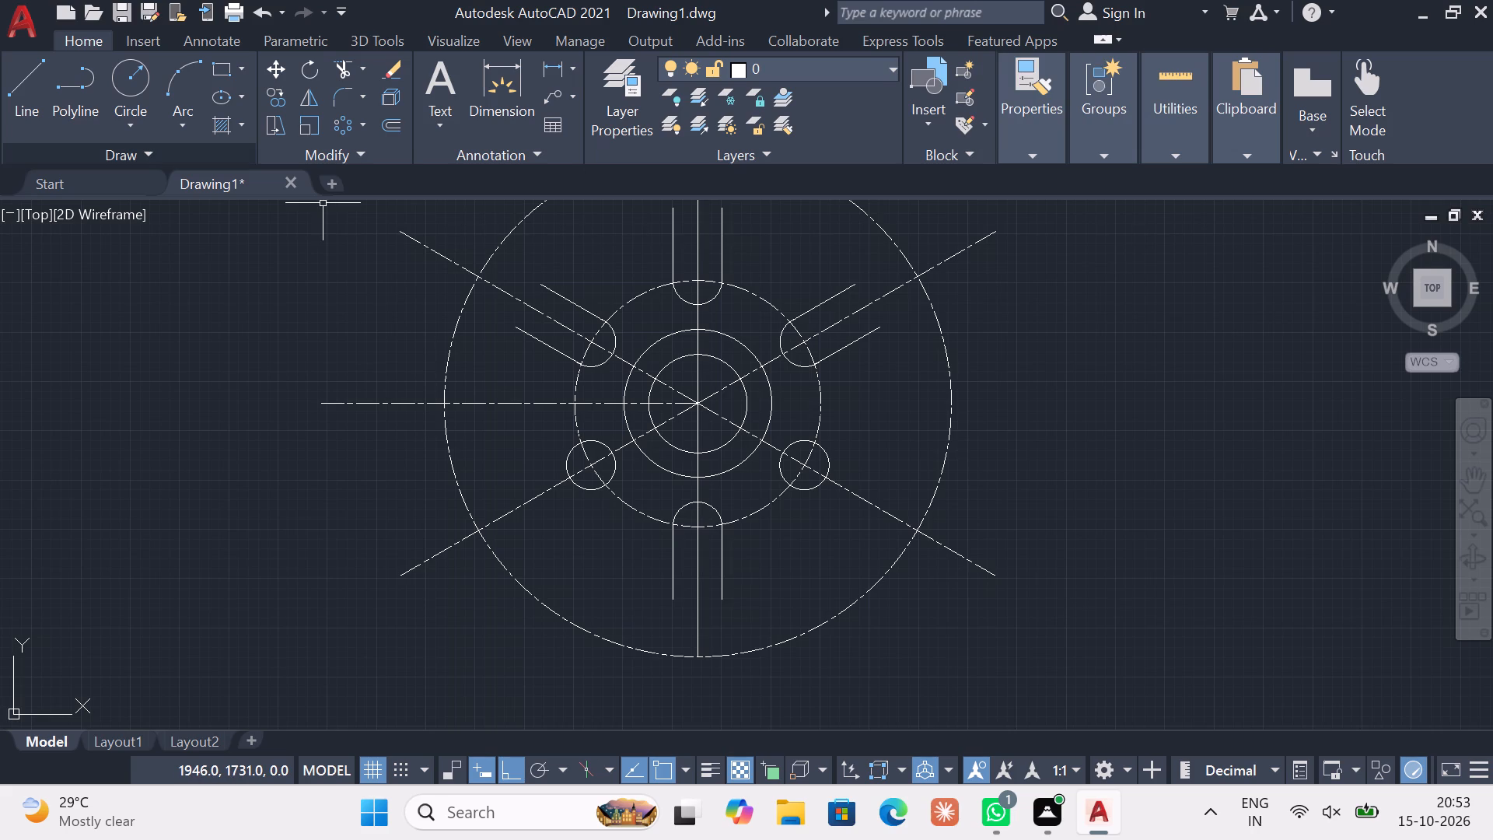
key("Escape")
key("Escape")
key("Escape")
key("Escape")
key("Escape")
key("Escape")
key("Escape")
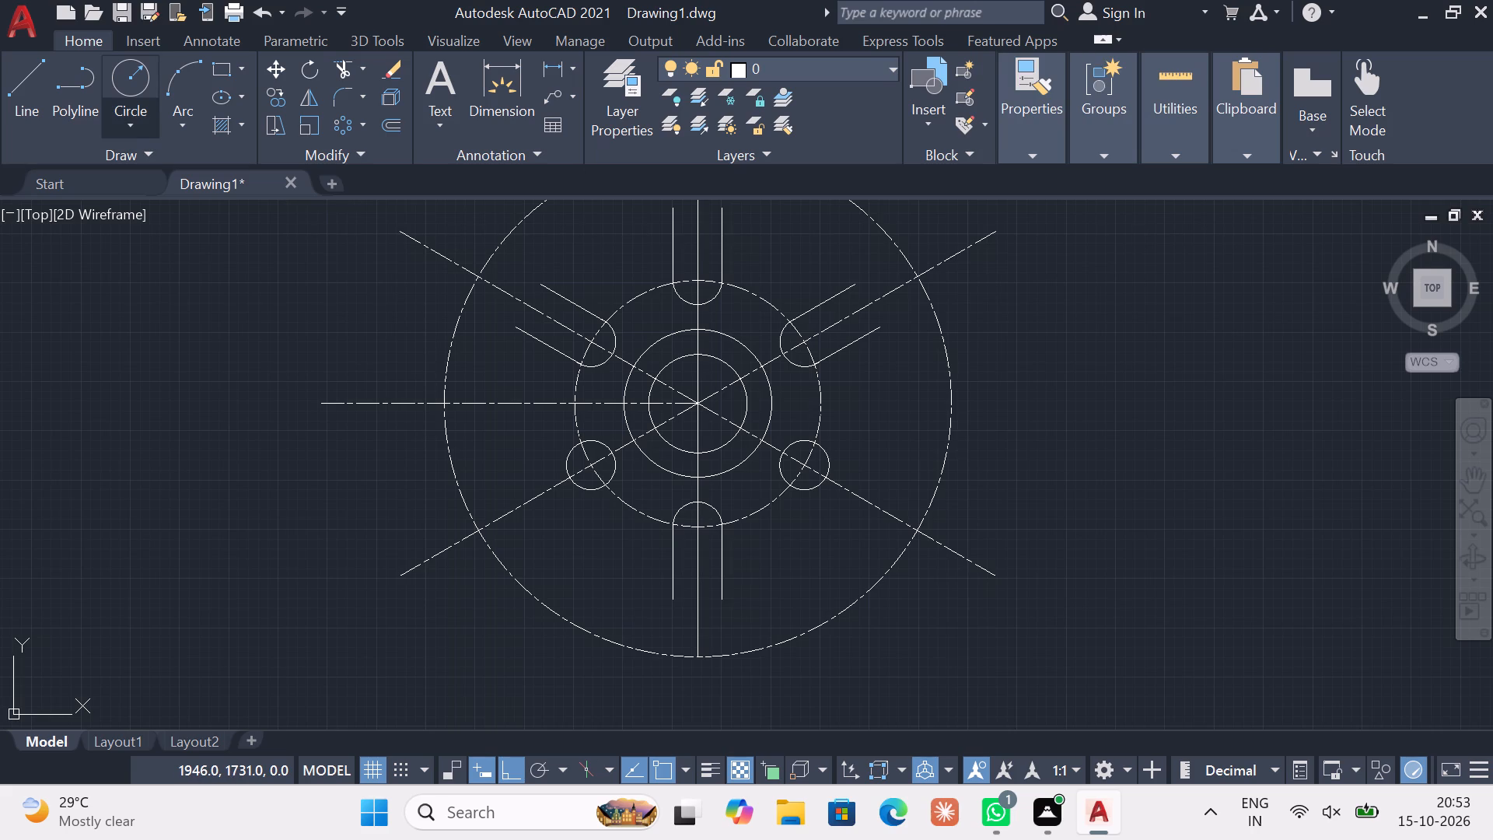
key("Escape")
key("Escape")
key("Escape")
With Ortho off, draw the lower-left slot's upper side line outward from the hole circle's inner-dashed-circle intersection, 76 long at 150° sloping down-left.
left_click(26, 104)
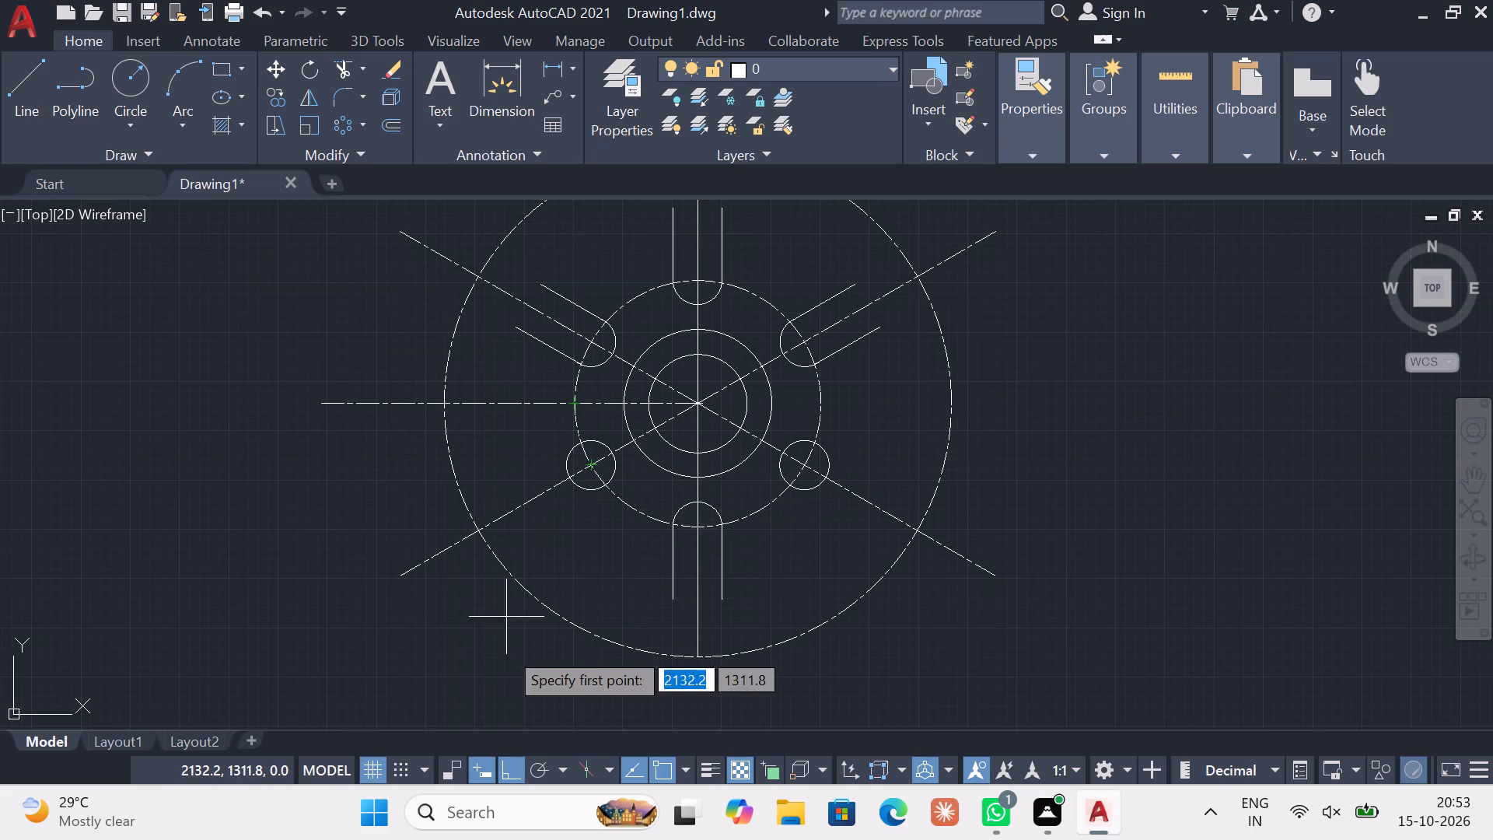
left_click(518, 761)
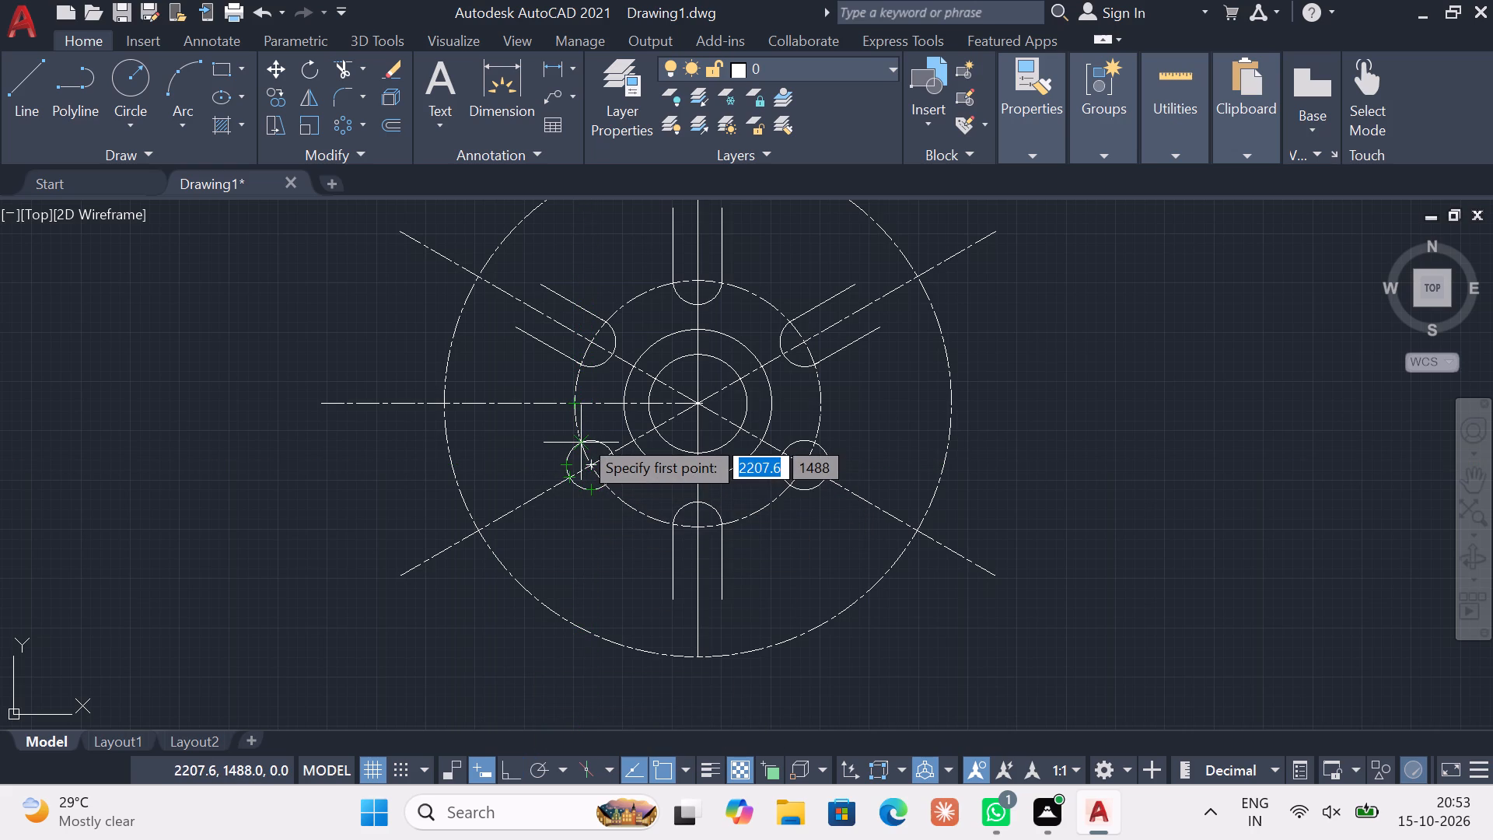
scroll(581, 436, "up", 3)
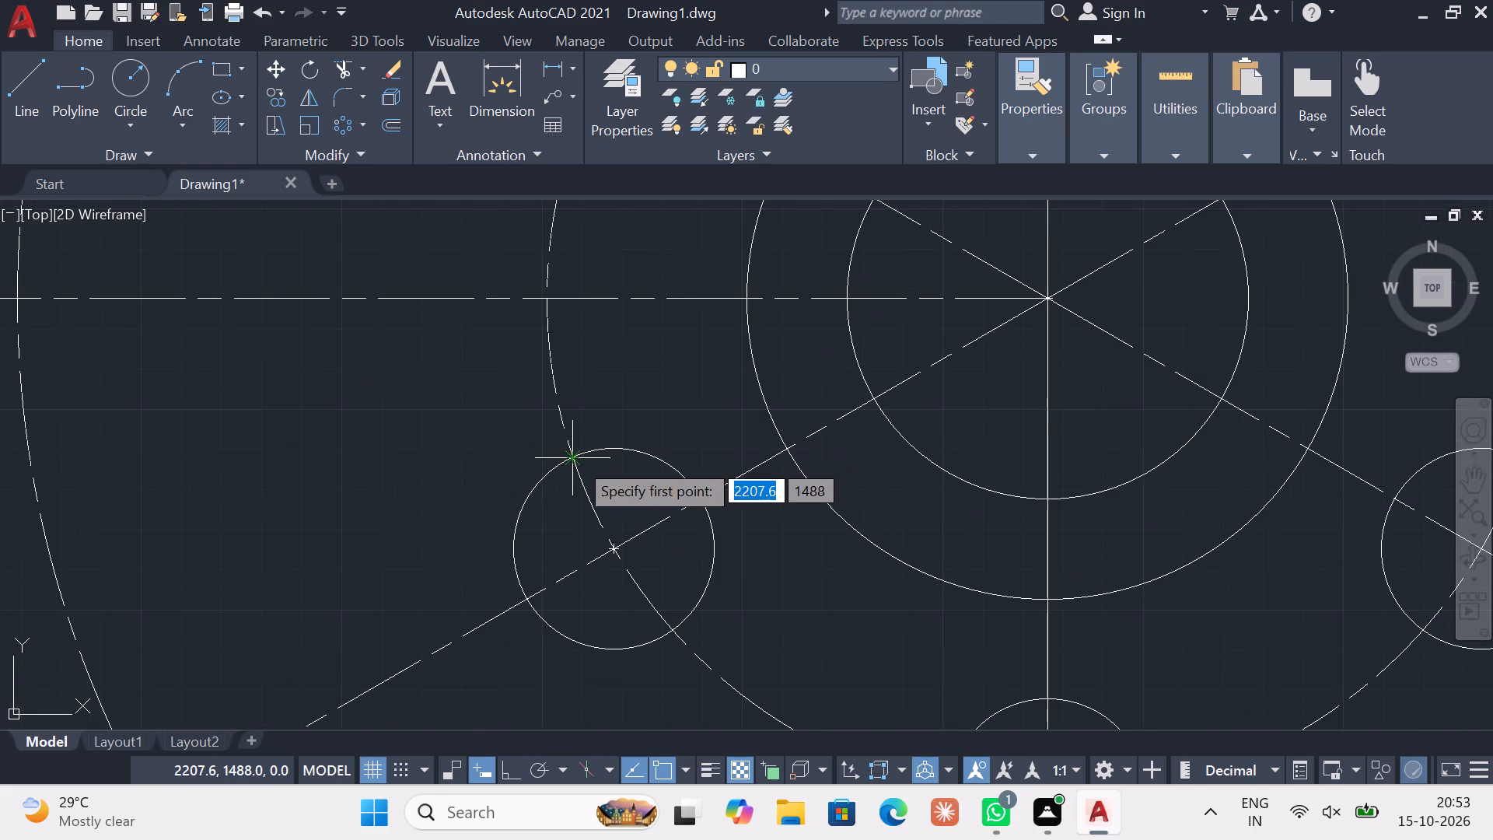
left_click(576, 460)
middle_click_drag(316, 596, 325, 507)
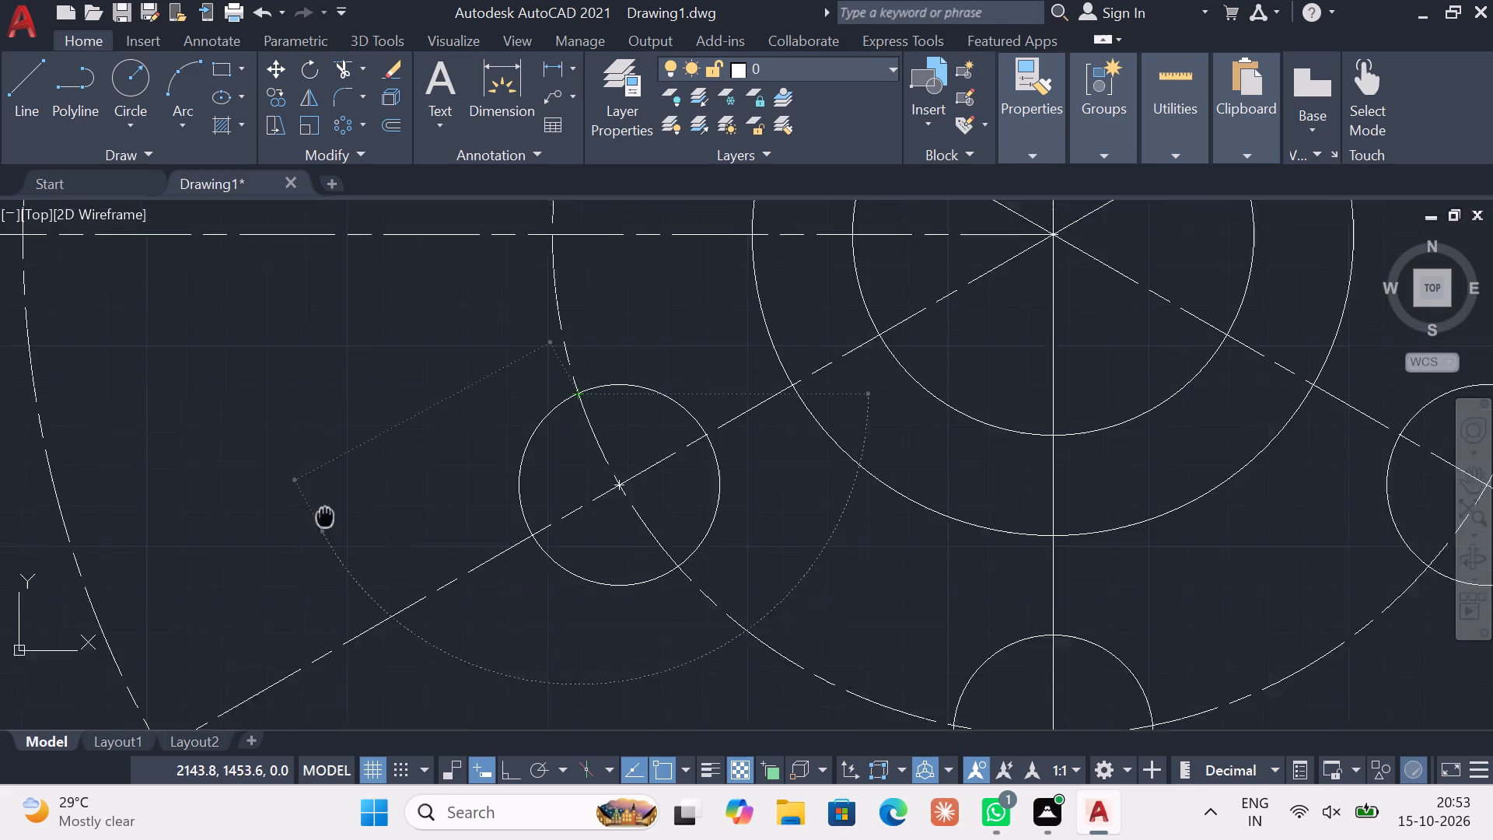
middle_click_drag(325, 507, 331, 423)
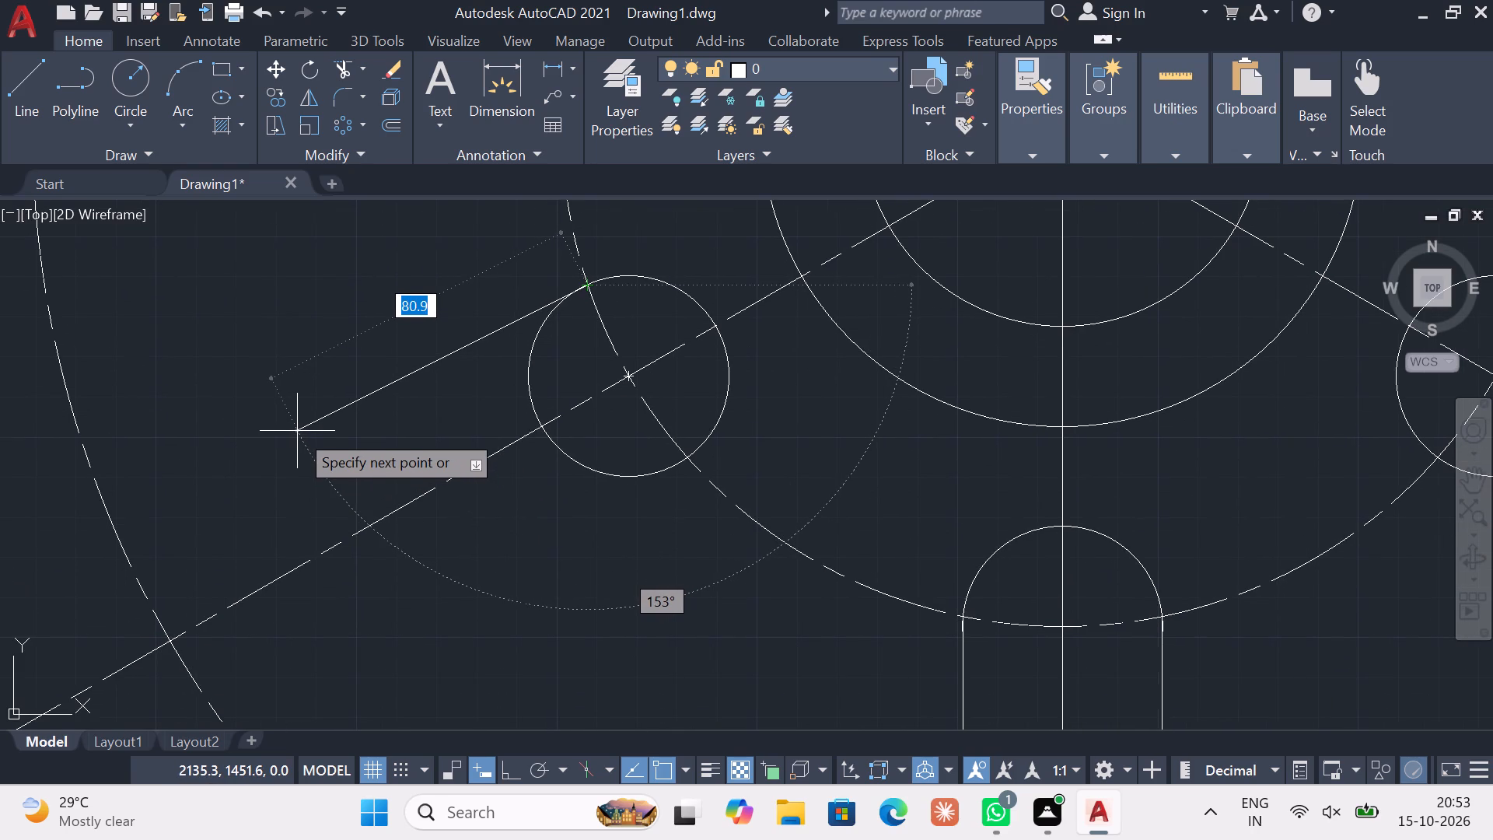
type("76")
key("Tab")
type("150")
key("Return")
key("Escape")
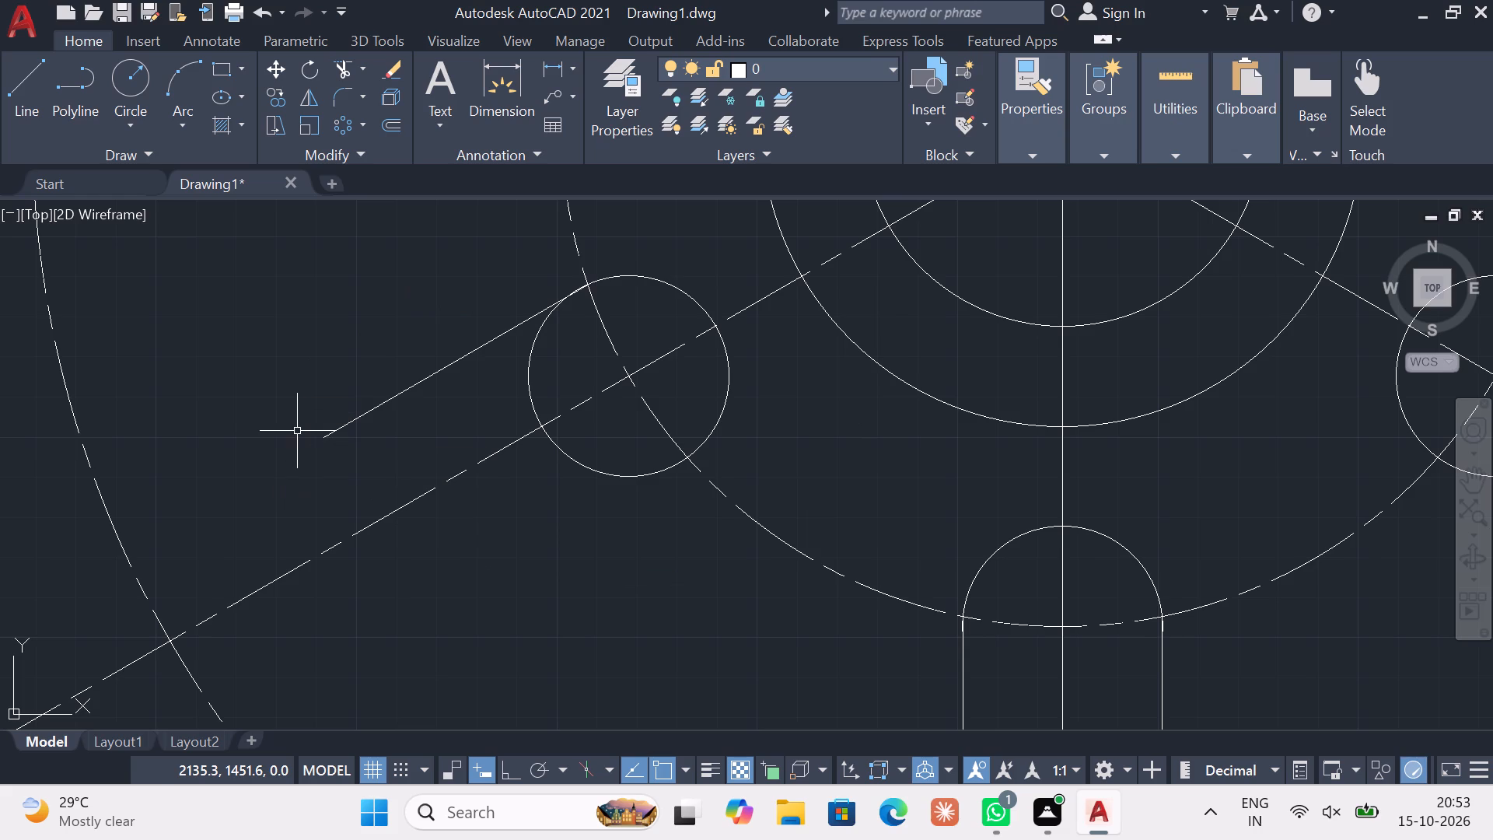
Draw the lower-left slot's lower side line from the hole circle's other intersection with the inner dashed circle, 76 long at 150° sloping down-left.
left_click(30, 100)
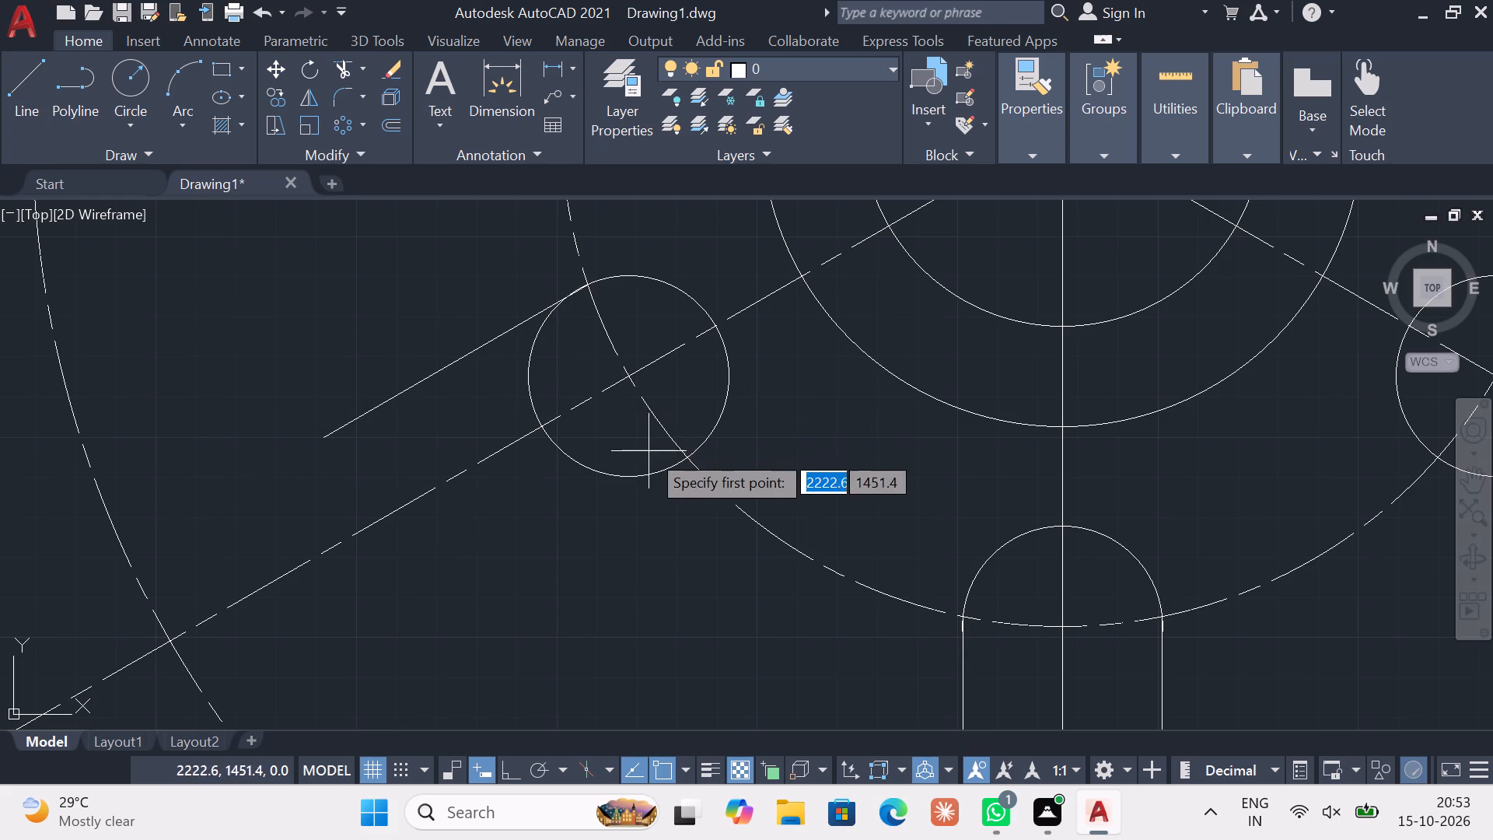
left_click(689, 462)
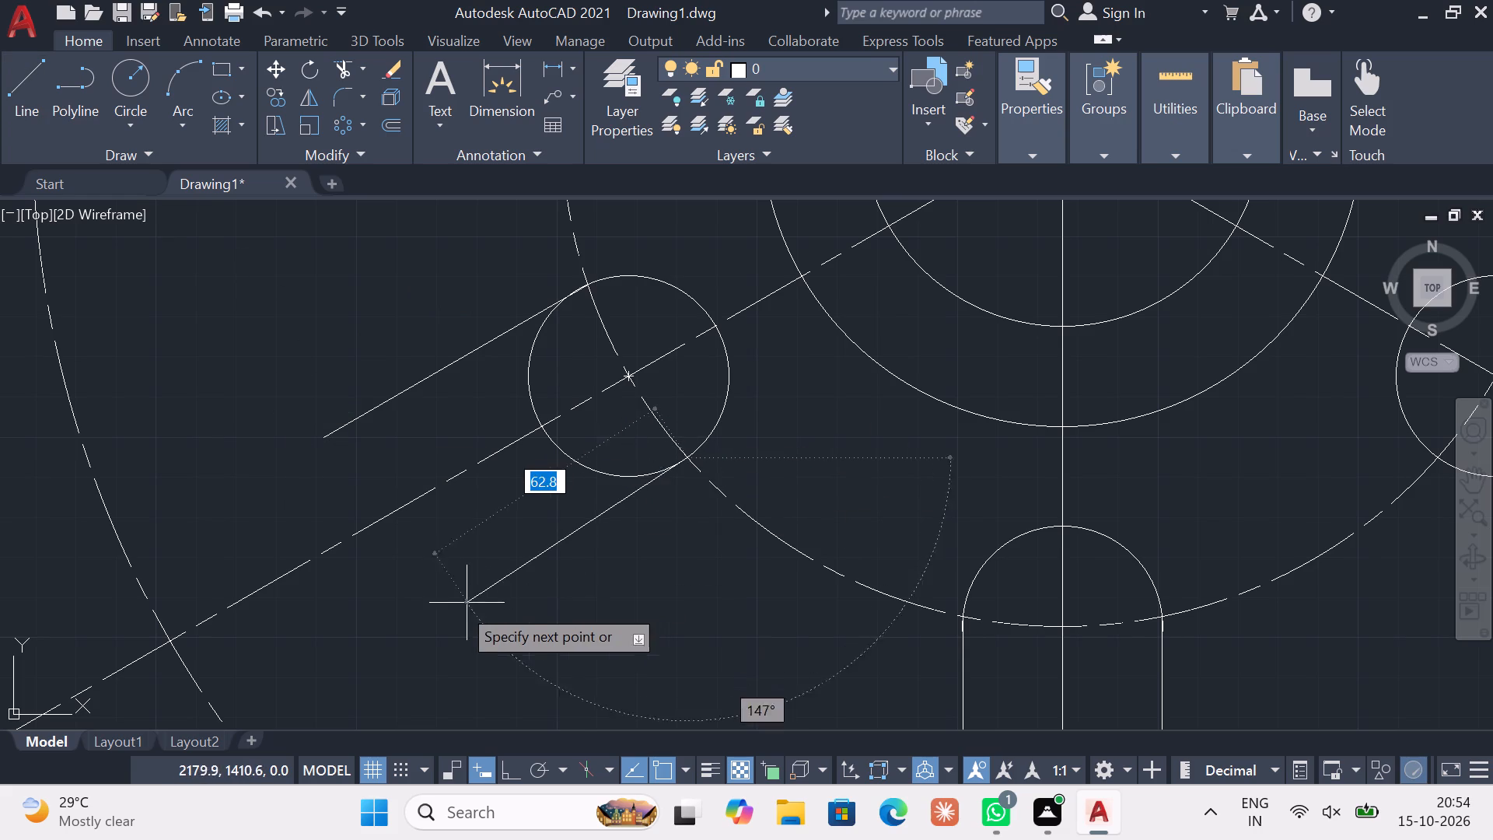
type("76")
key("Tab")
type("150")
key("Return")
key("Escape")
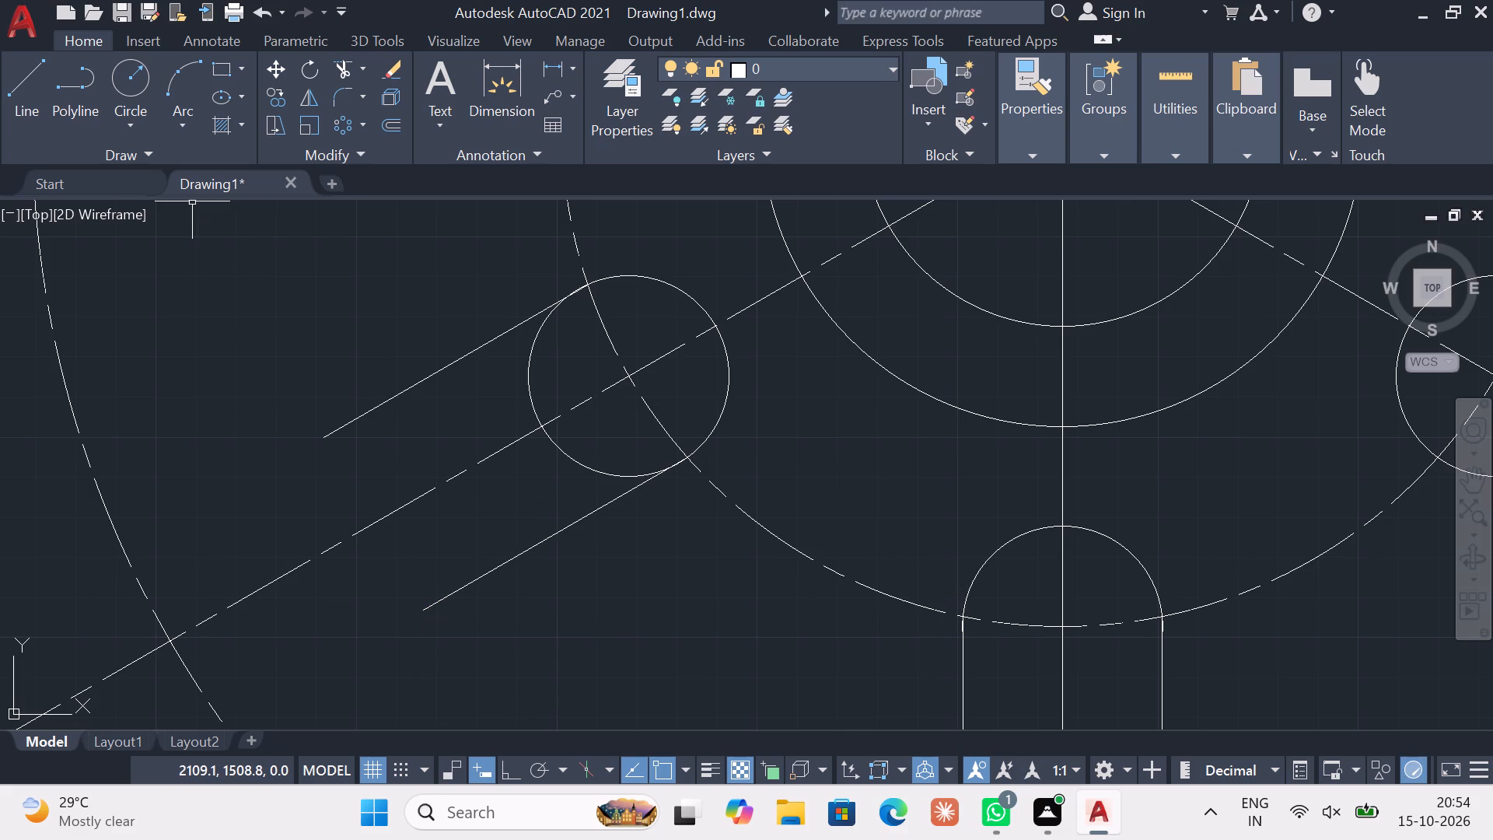
left_click(12, 96)
key("Escape")
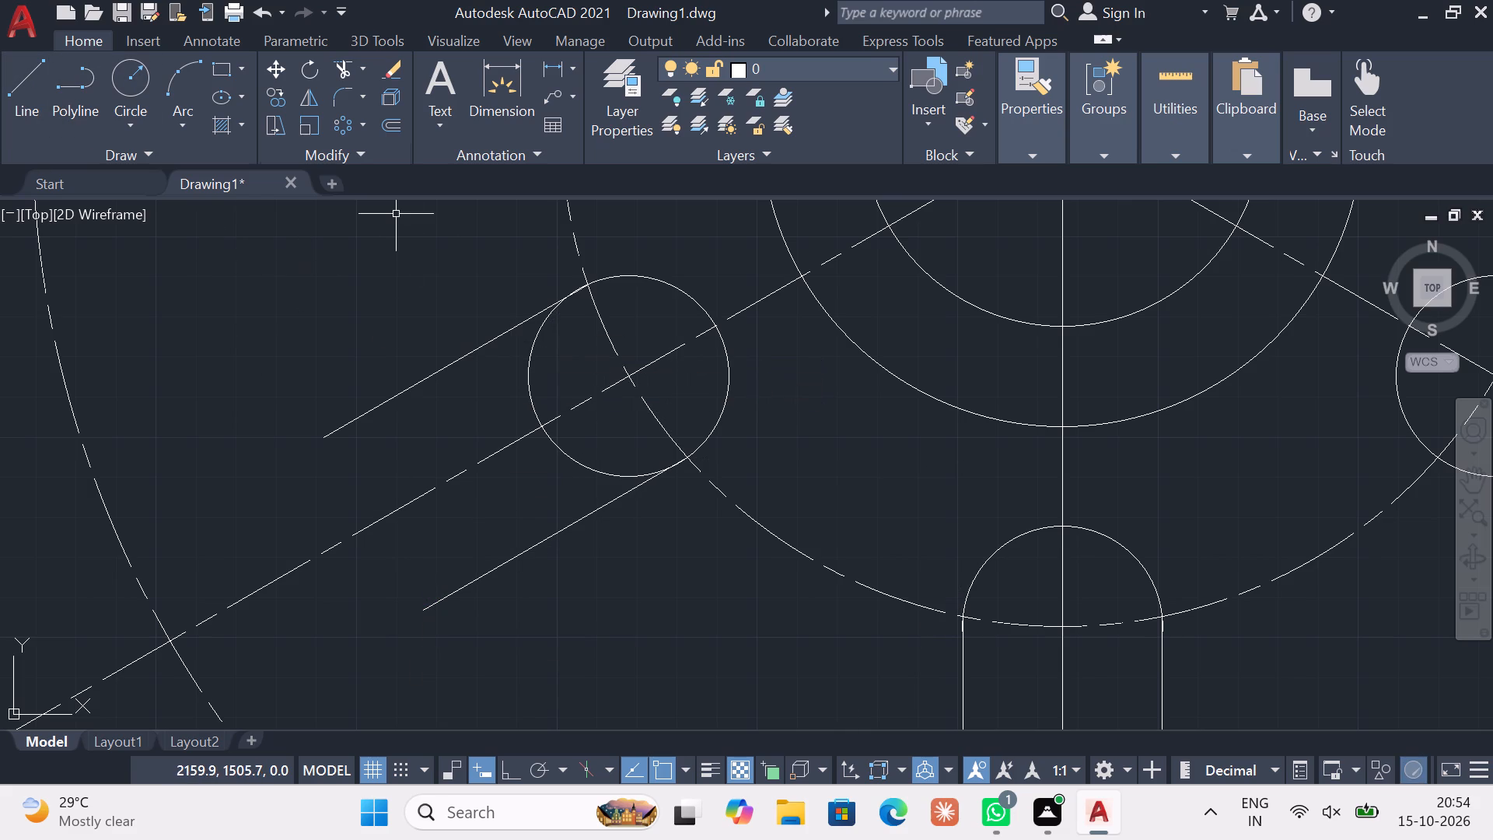
Trim away the outer half of the lower-left hole circle between the two slot lines.
left_click(344, 72)
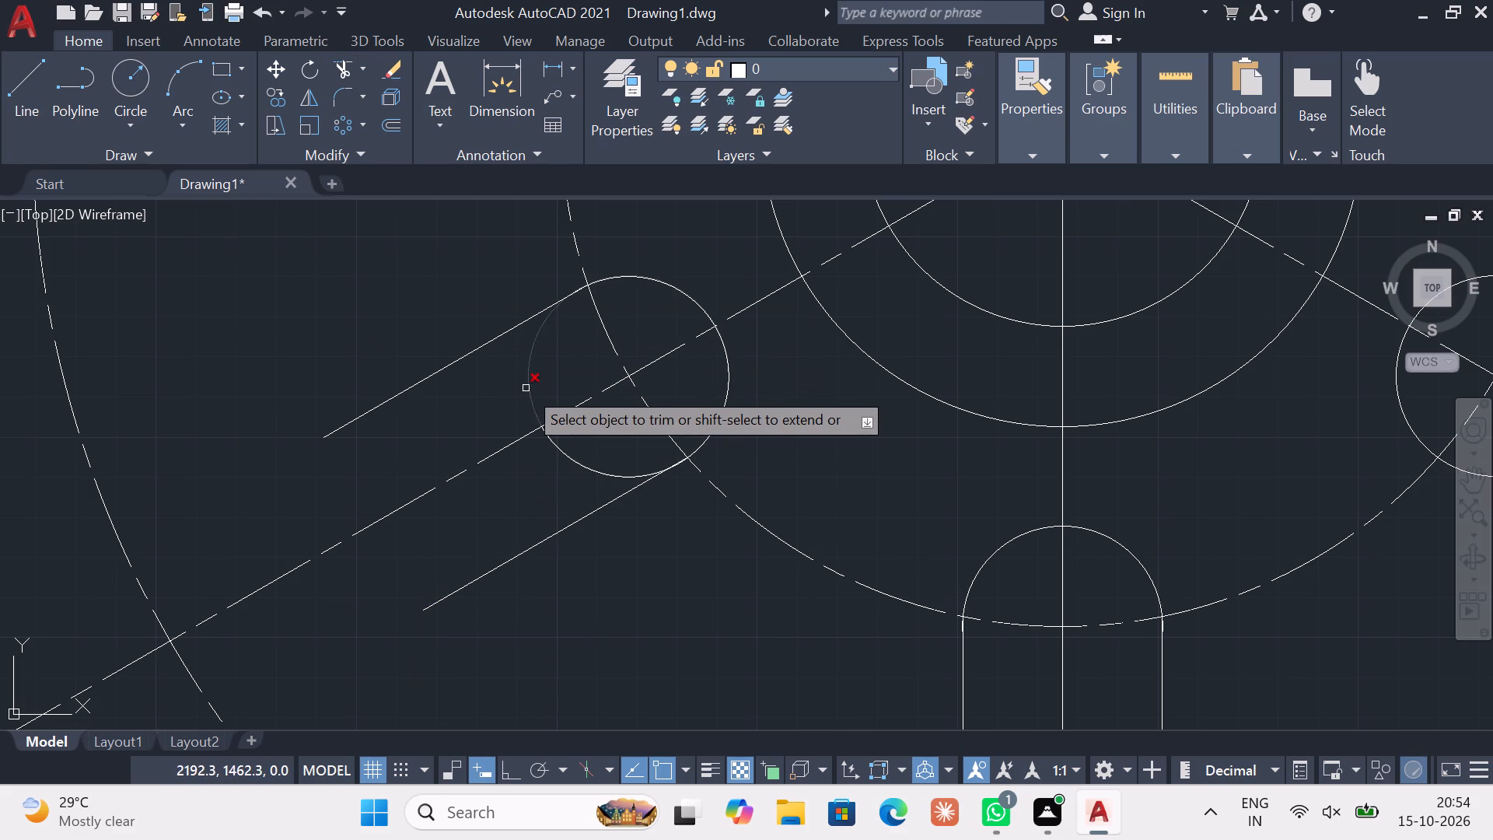
left_click(526, 388)
left_click(589, 473)
key("Escape")
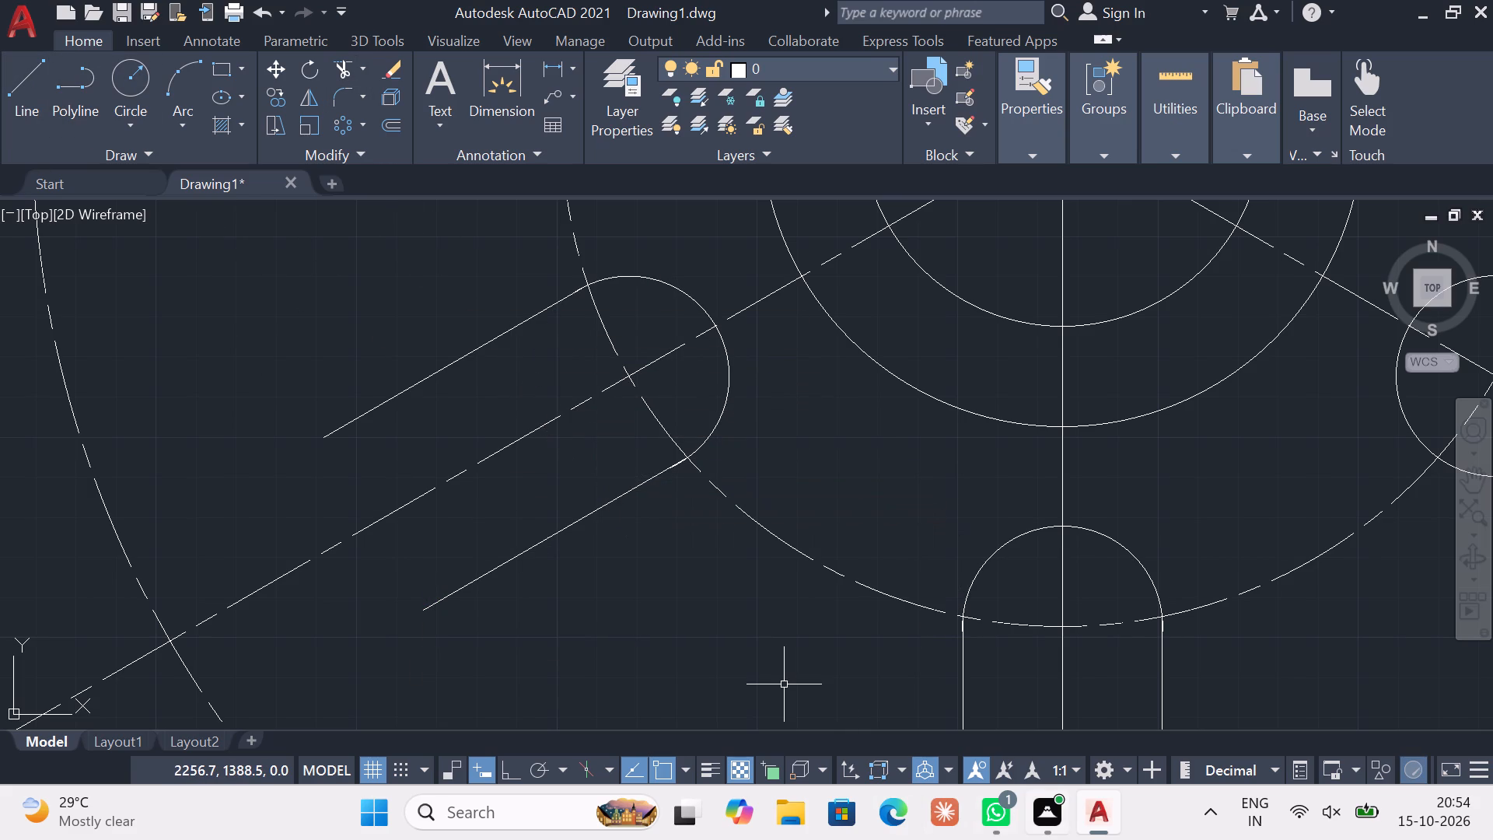
key("Escape")
Draw the lower-right slot's upper side line outward from the hole circle's inner-dashed-circle intersection, 76 long at 30° sloping down-right.
scroll(890, 537, "down", 2)
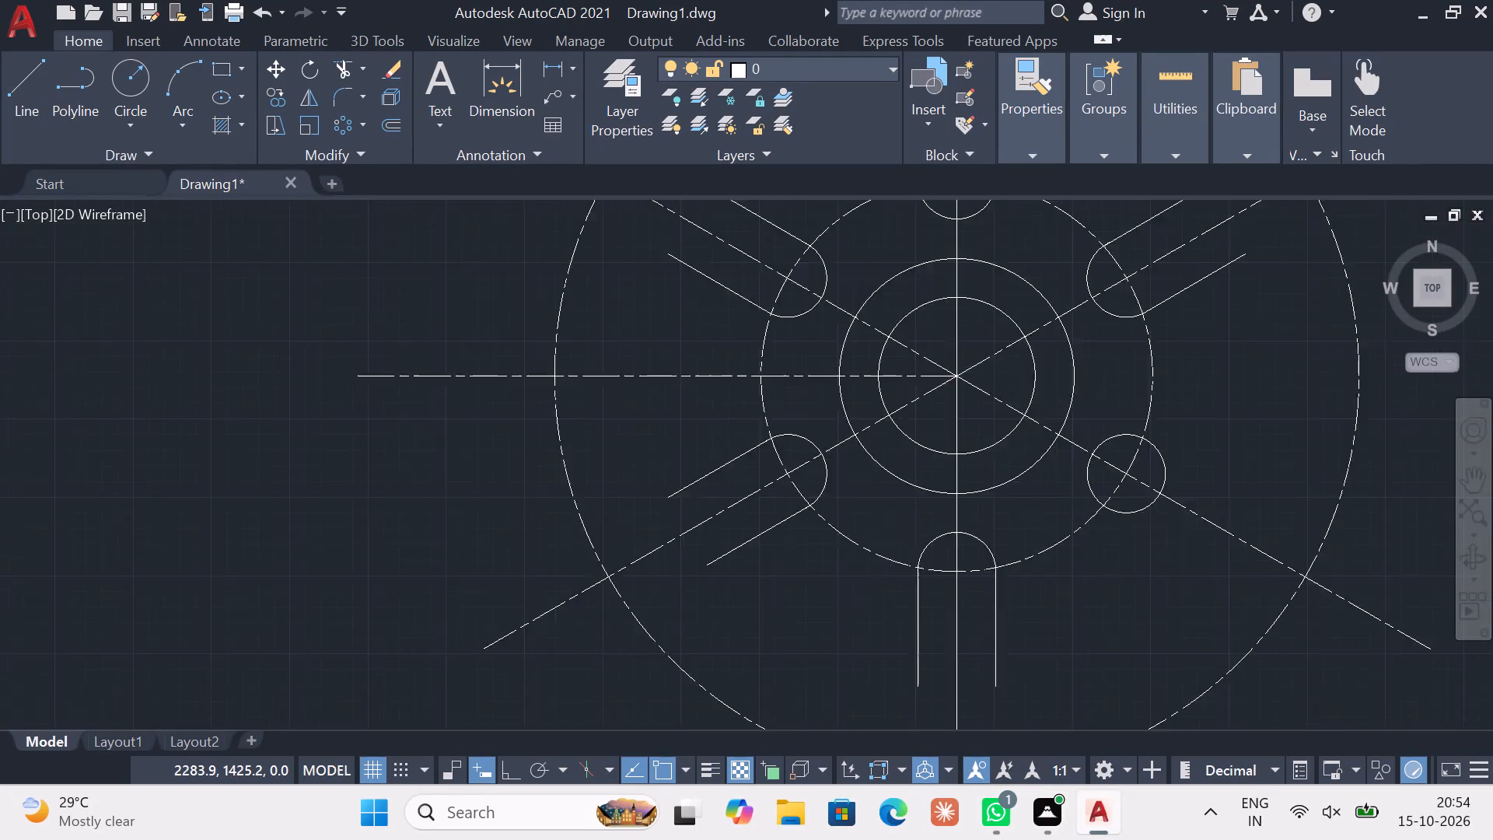
scroll(890, 537, "down", 1)
middle_click_drag(889, 531, 666, 501)
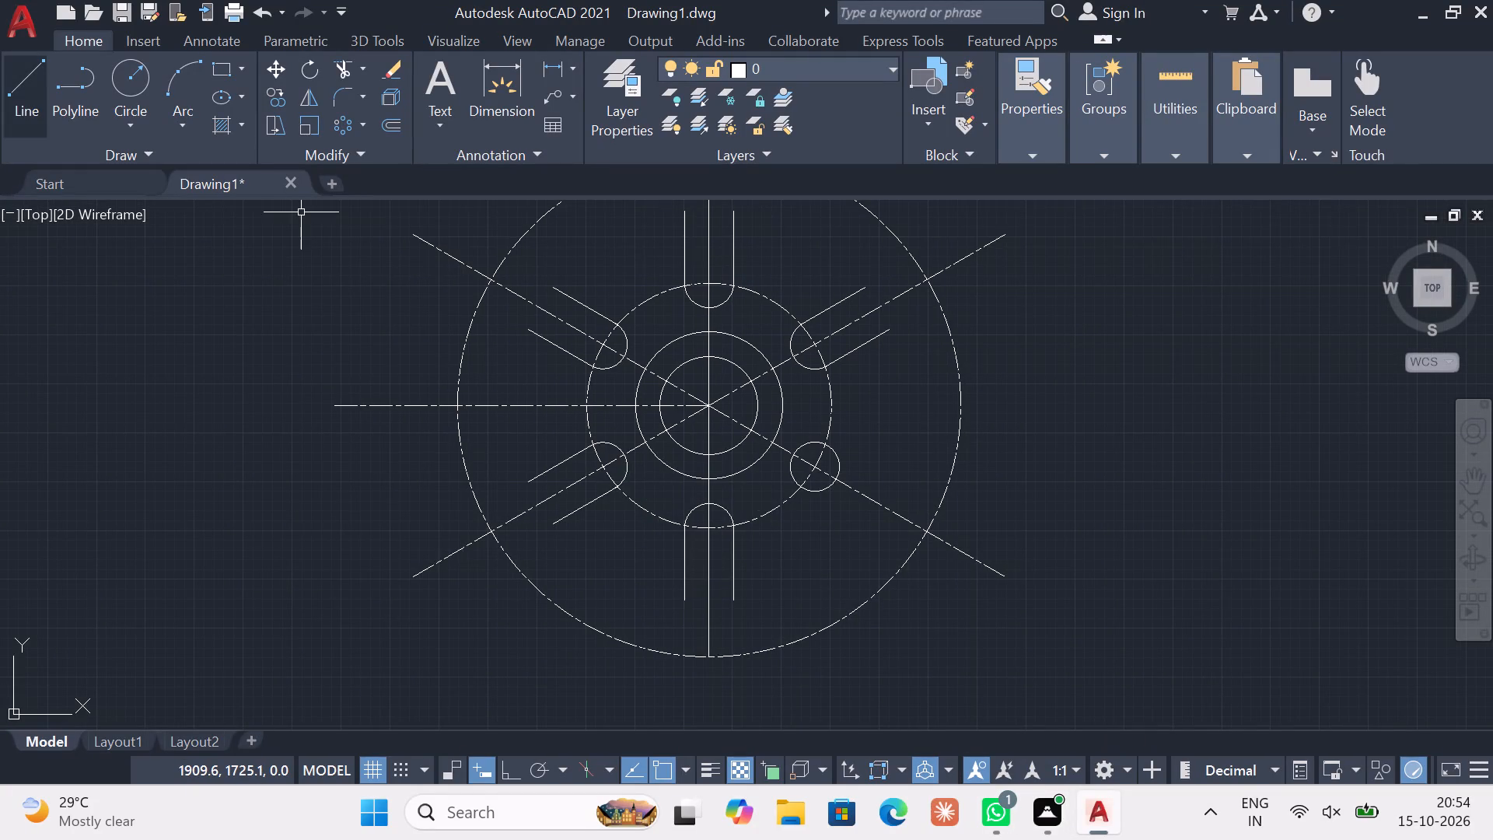
left_click(33, 114)
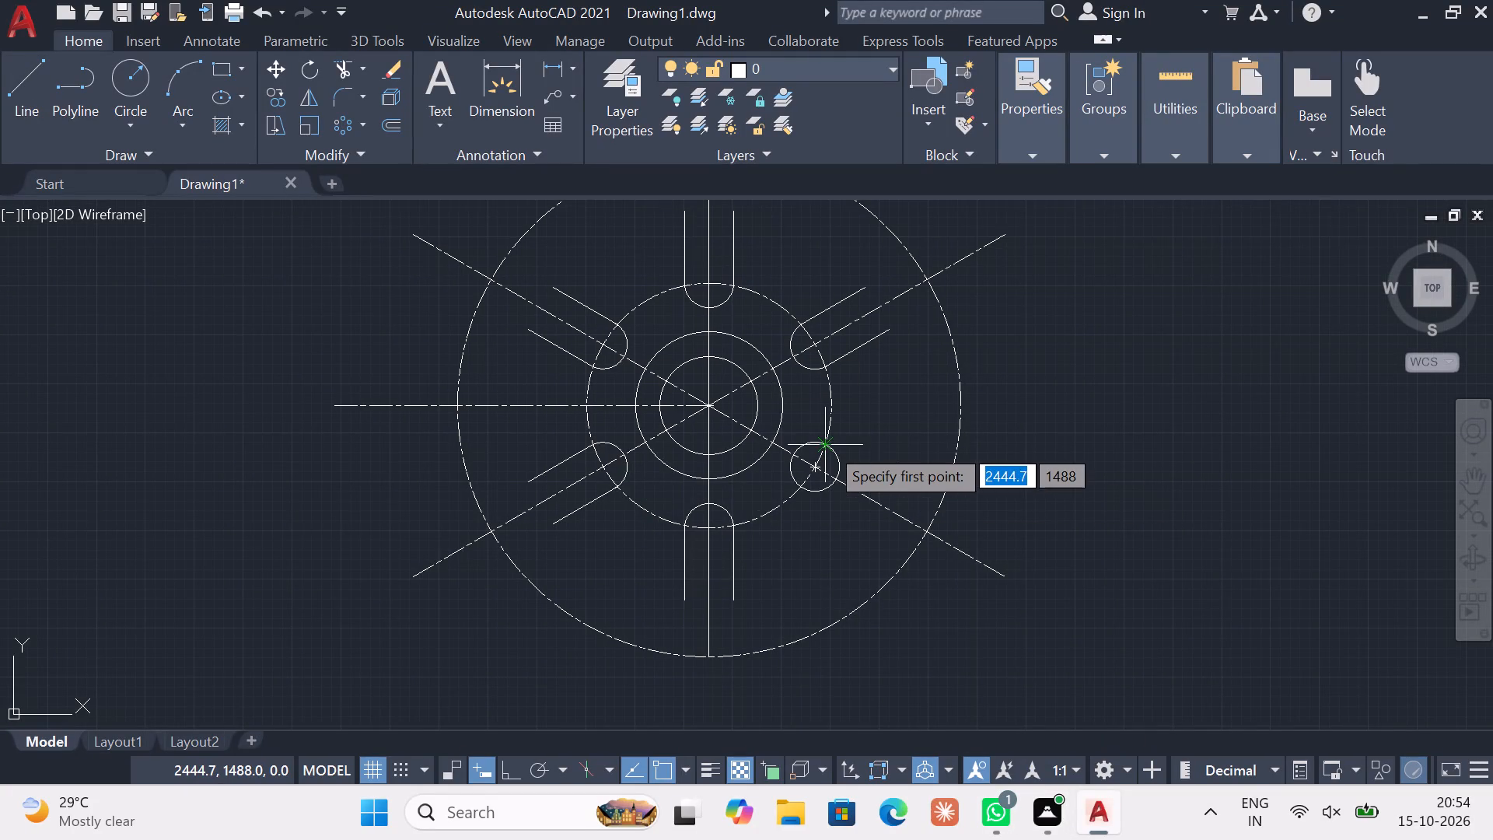
left_click(827, 445)
scroll(900, 468, "up", 1)
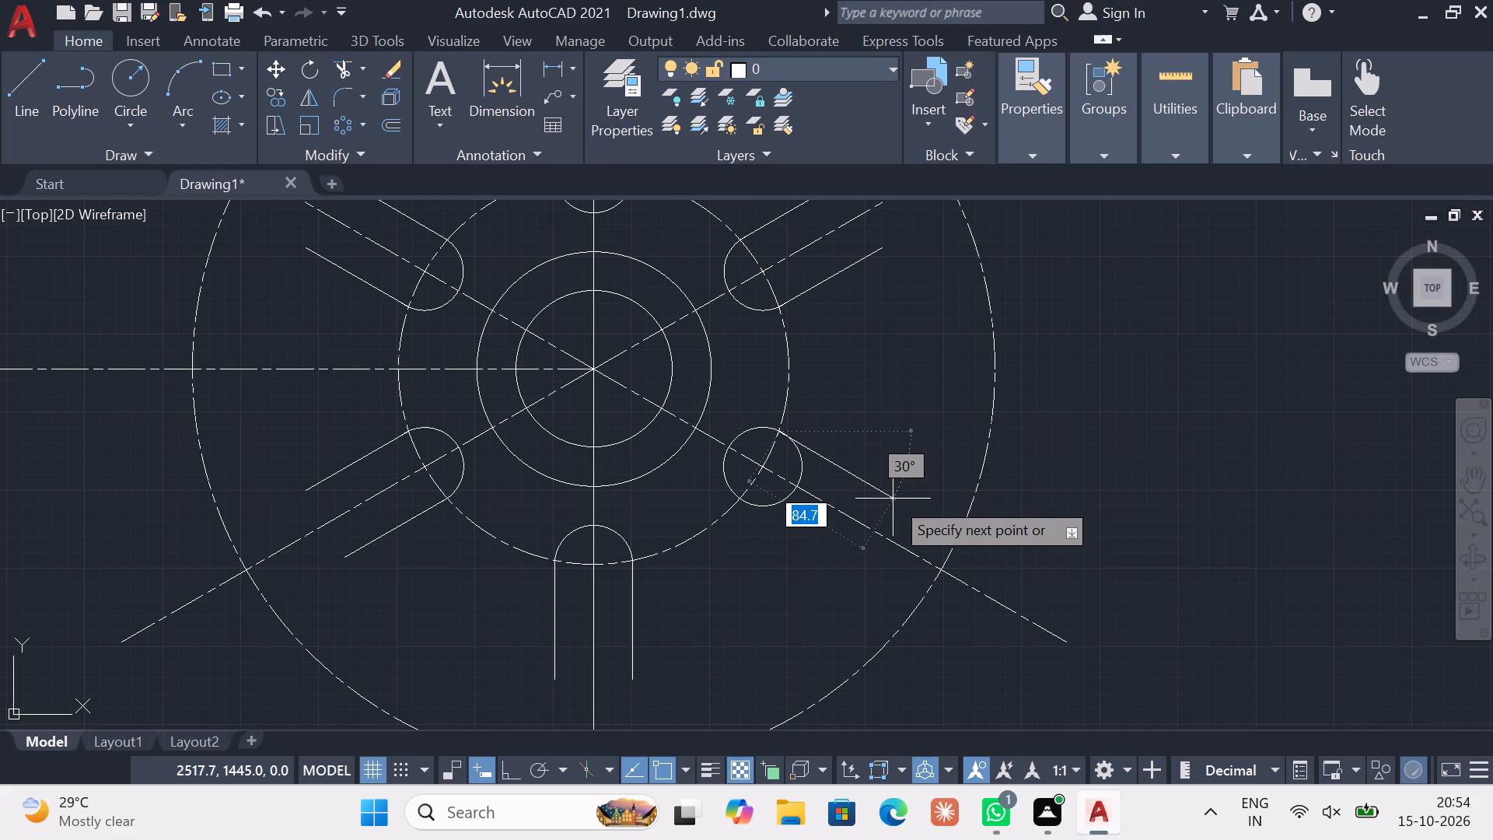
type("76")
key("Tab")
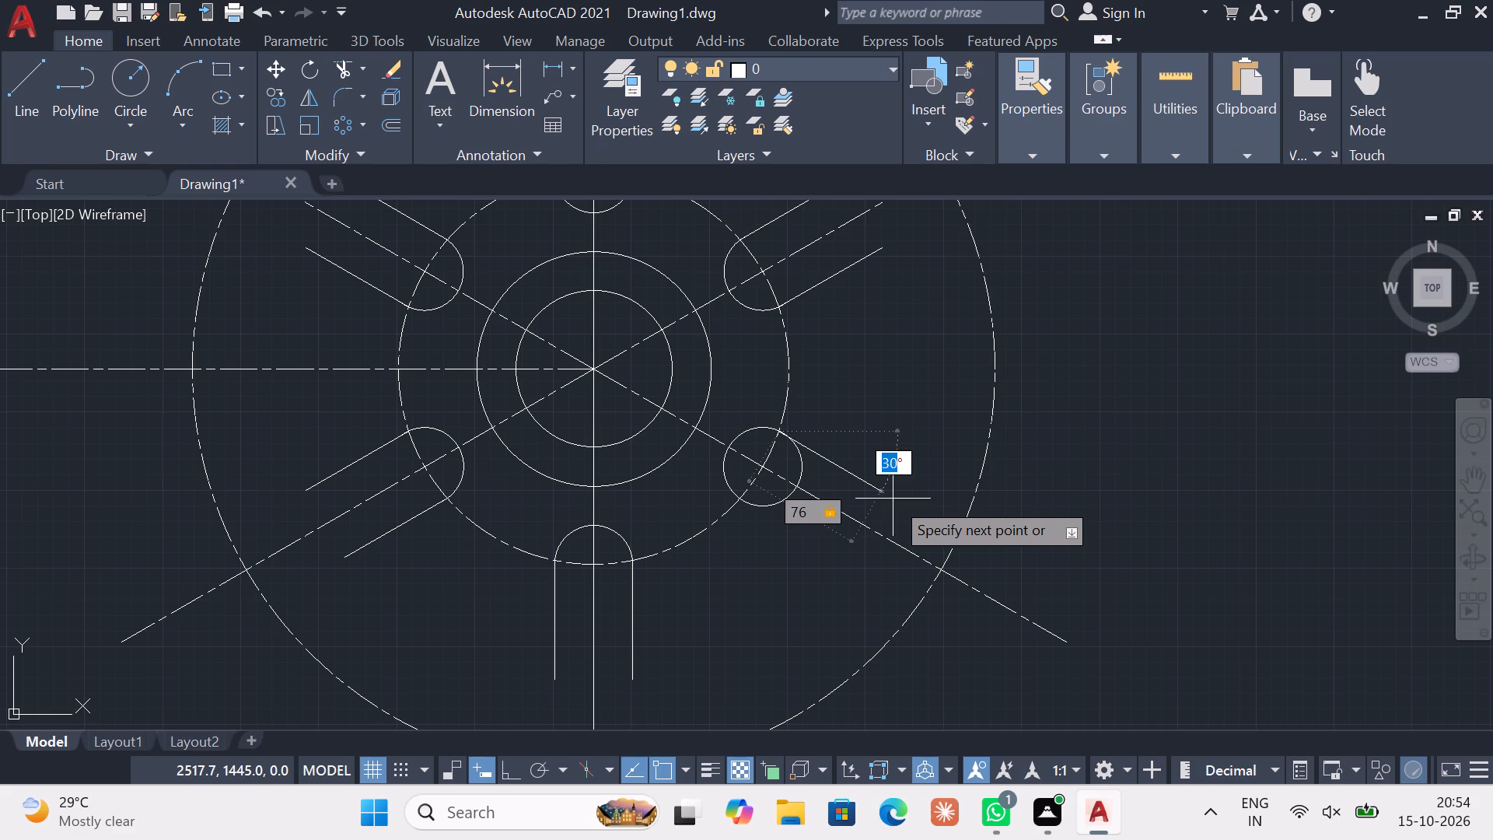
type("30")
key("Return")
key("Escape")
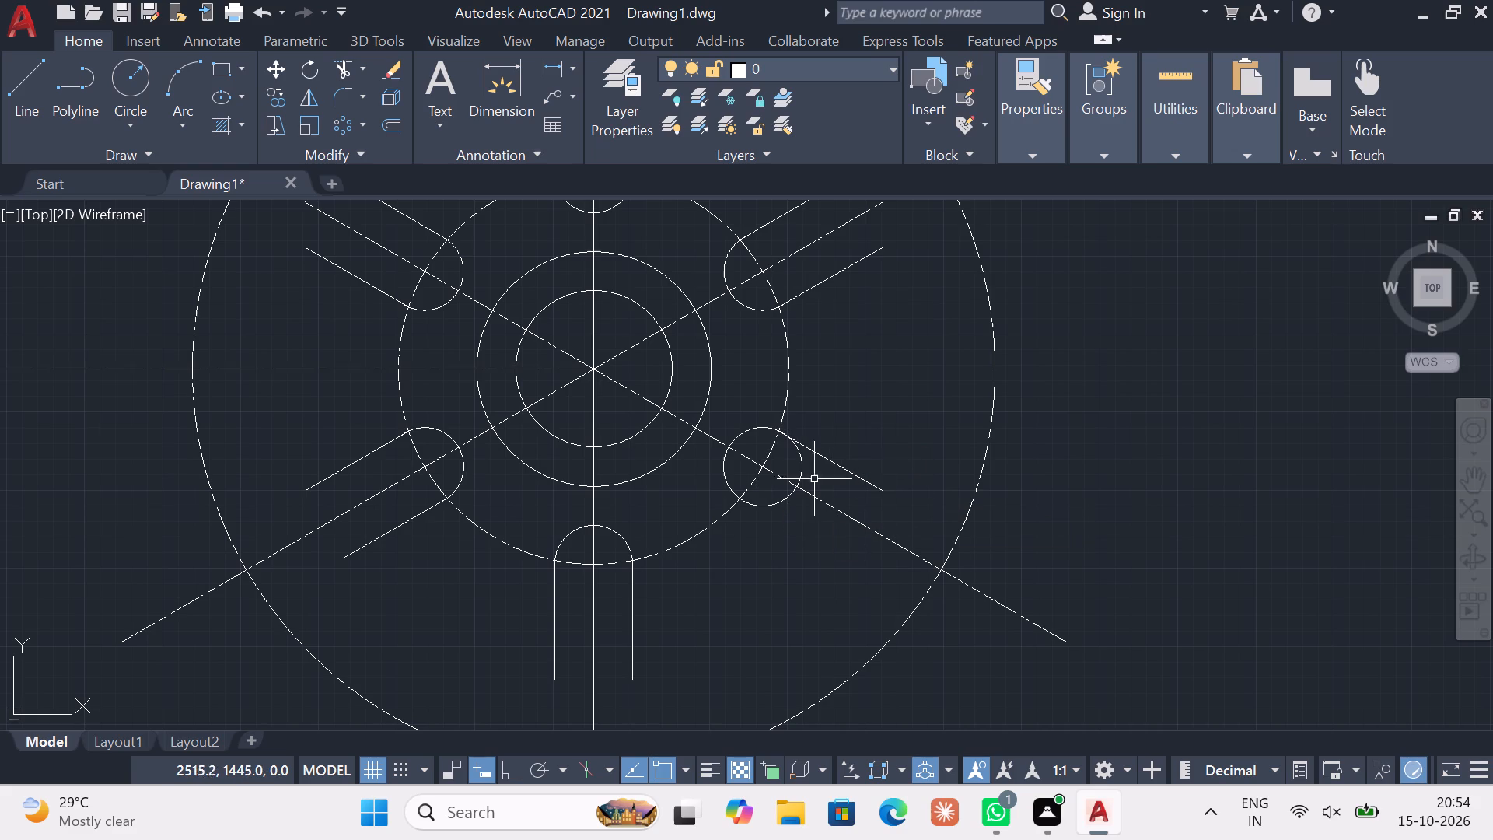
Draw the lower-right slot's lower side line from the hole circle's other intersection with the inner dashed circle, 76 long at 30° sloping down-right.
left_click(28, 107)
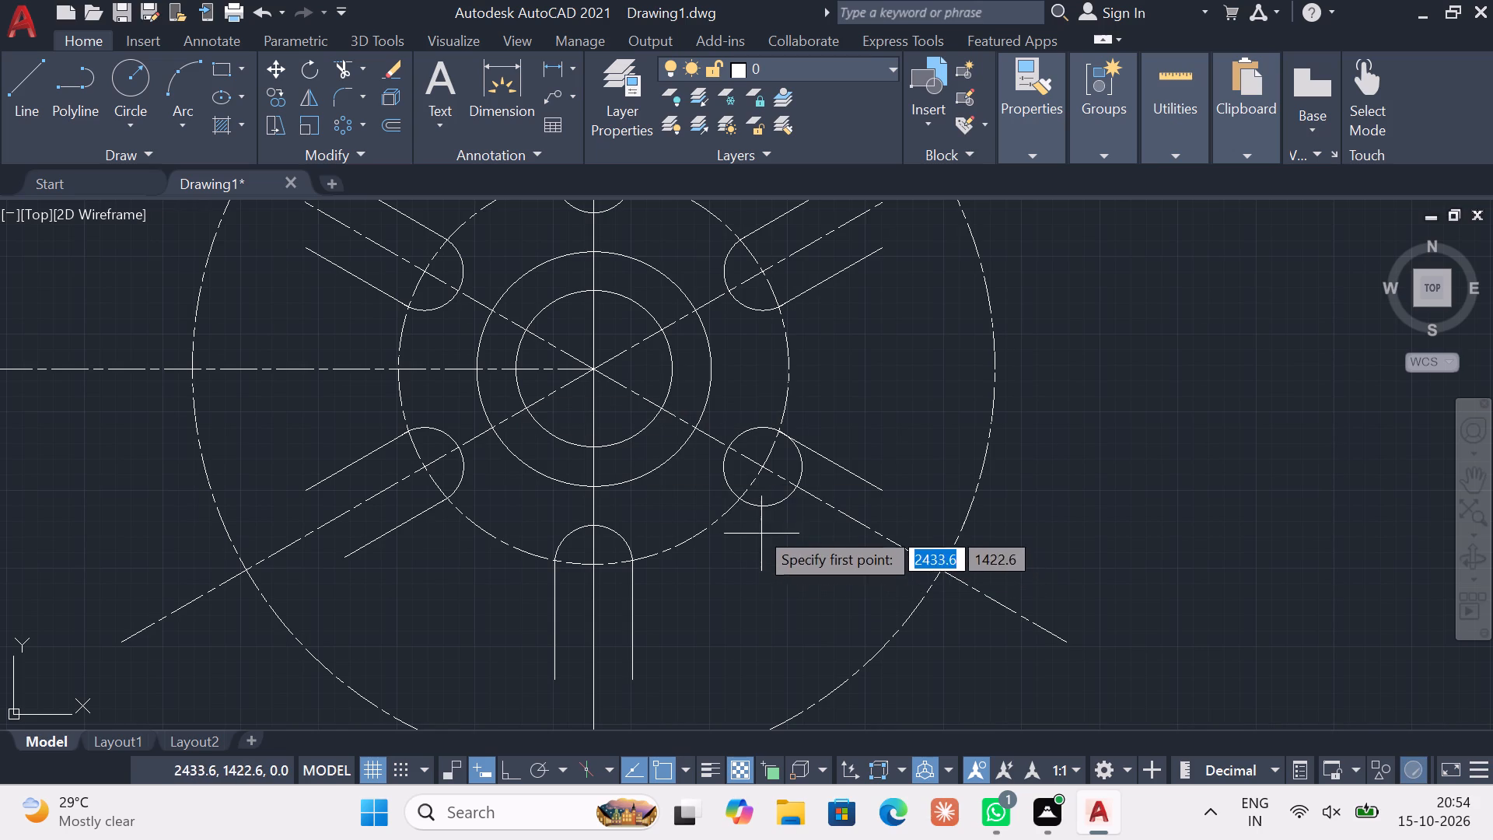
left_click(743, 504)
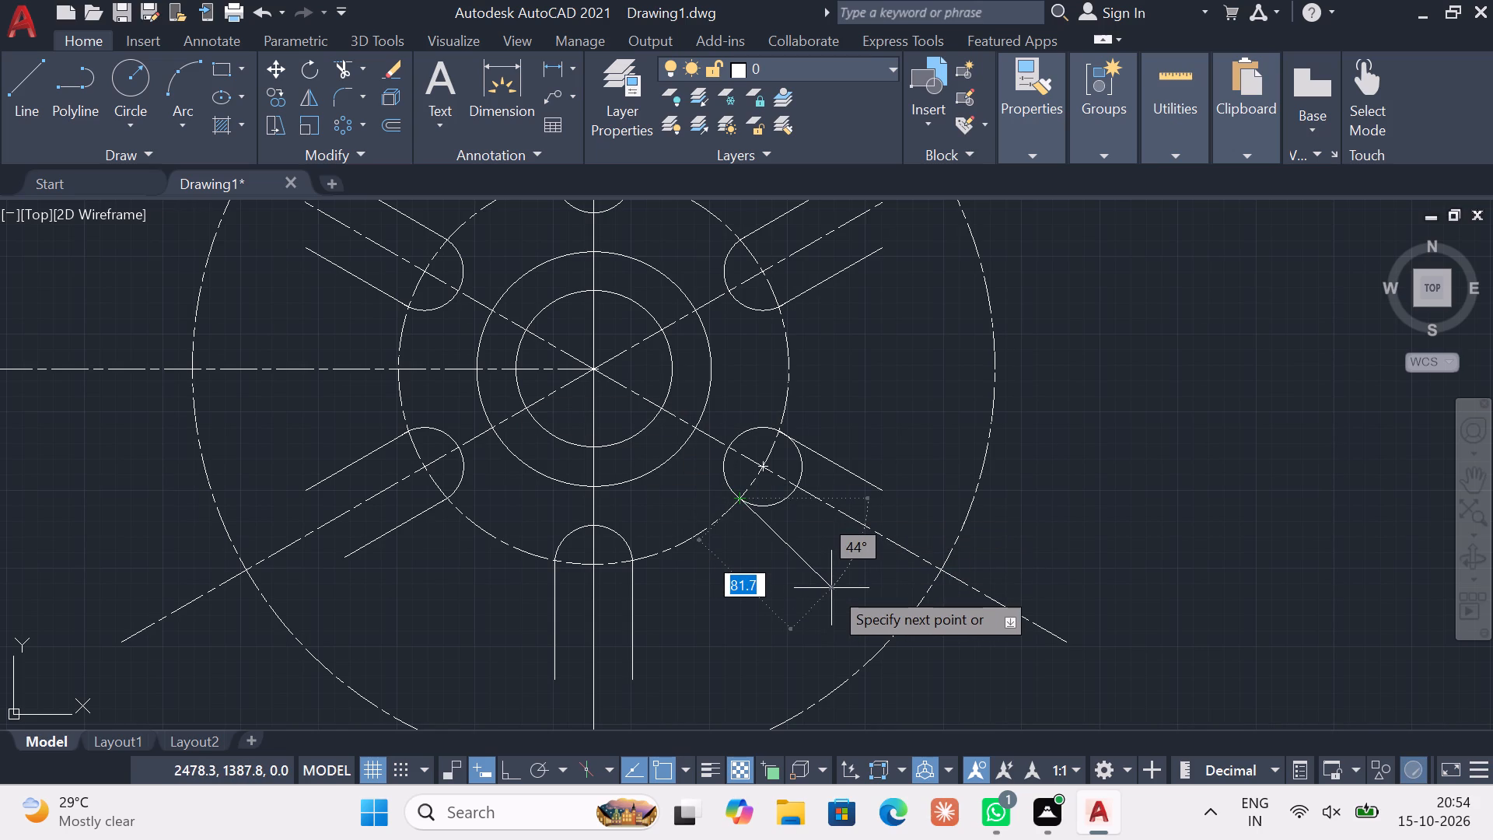
type("76")
key("Tab")
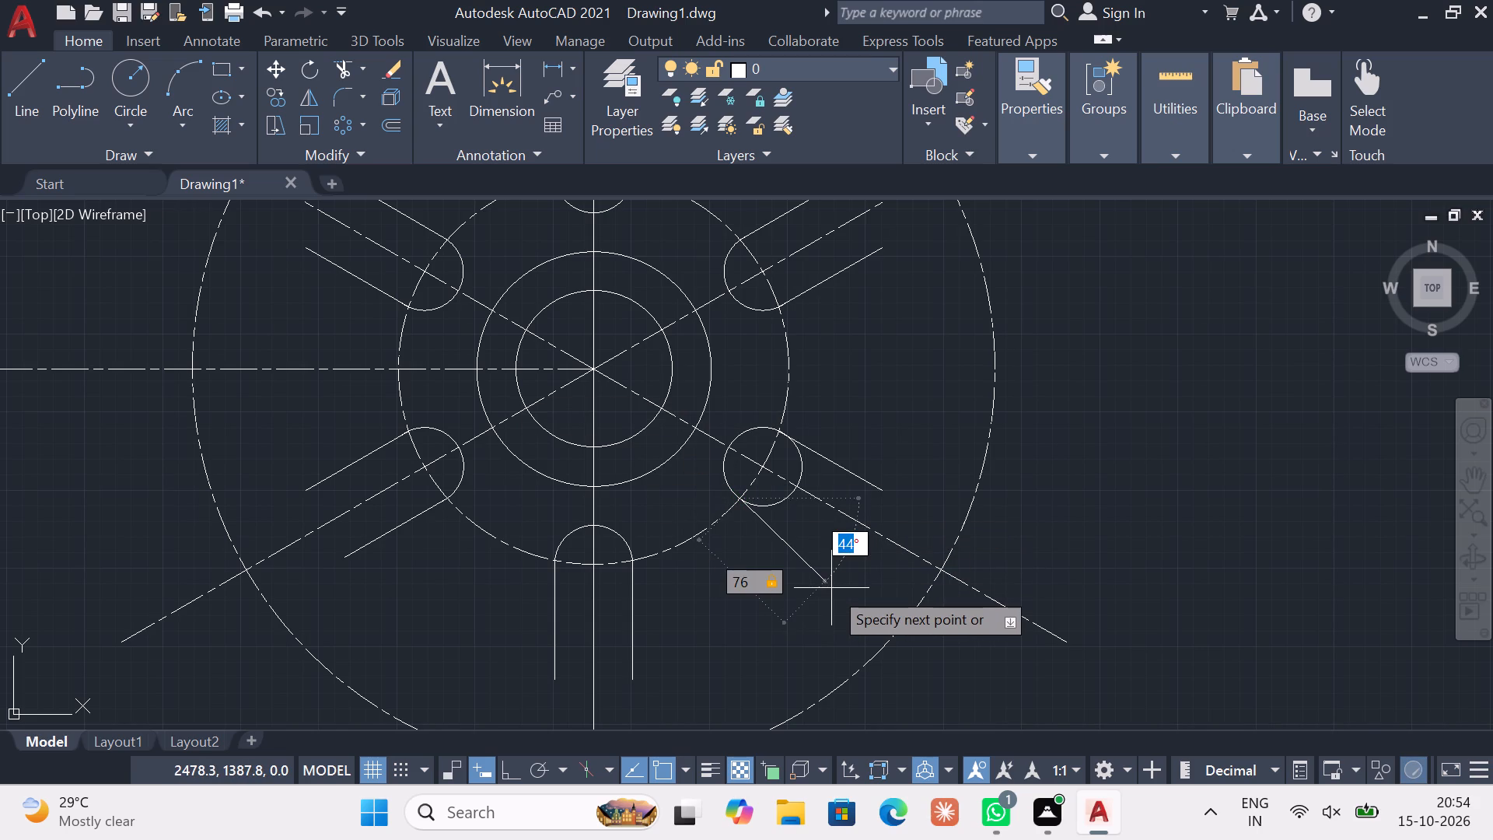
type("30")
key("Return")
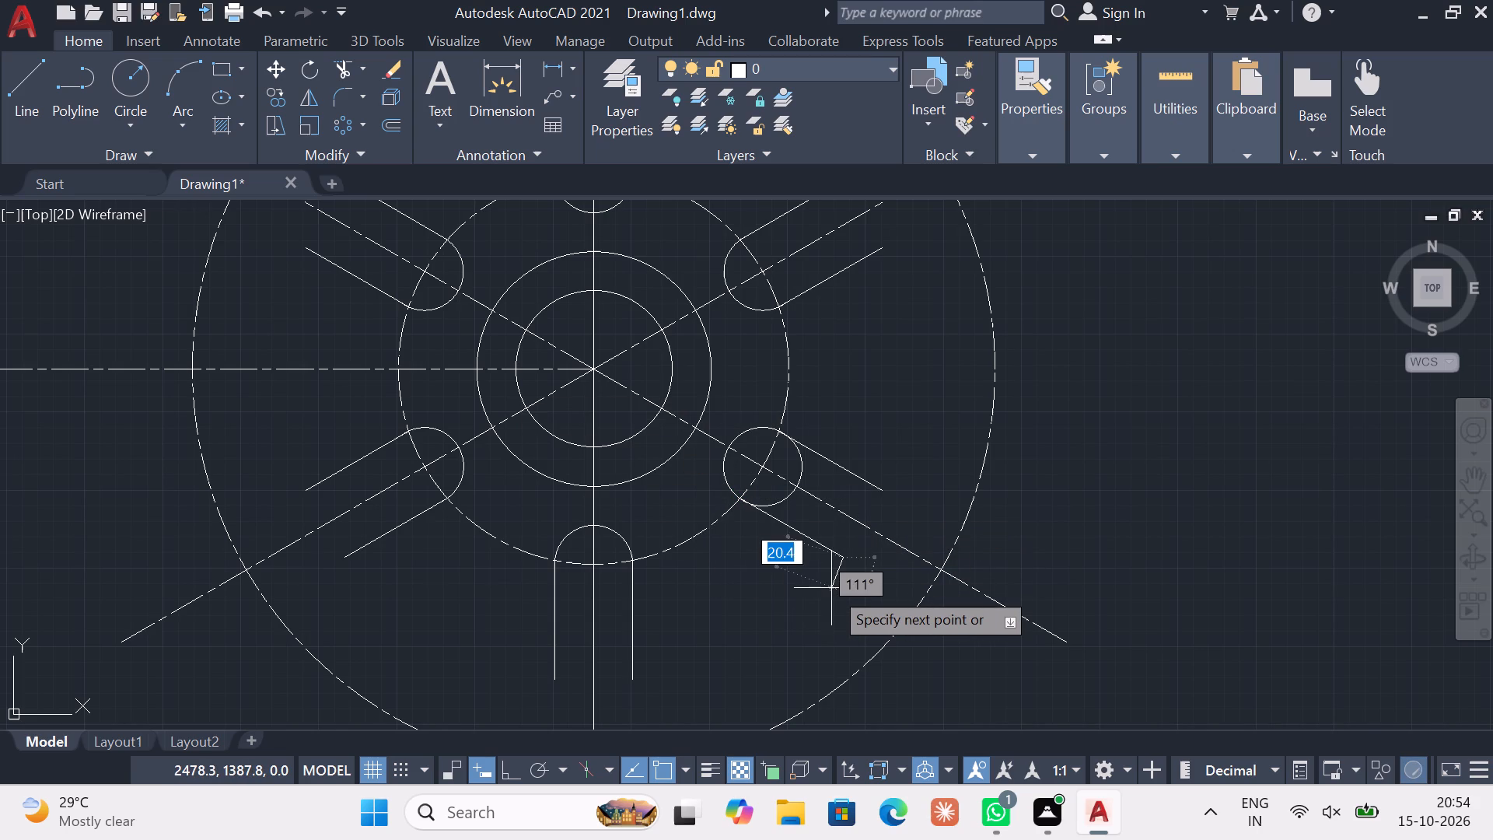
key("Escape")
key("Escape")
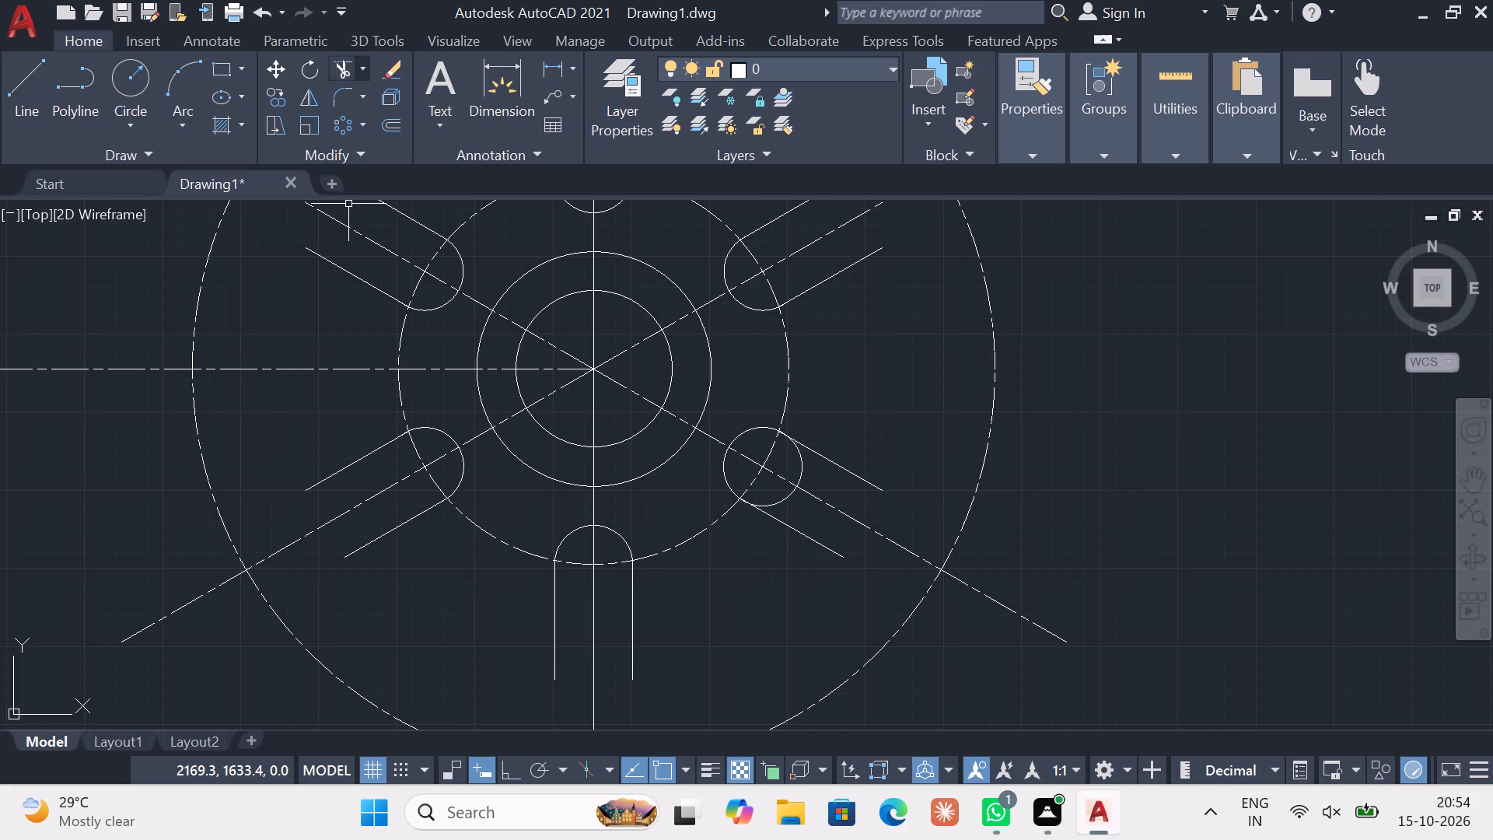
Trim away the outer half of the lower-right hole circle between the two slot lines.
left_click(341, 64)
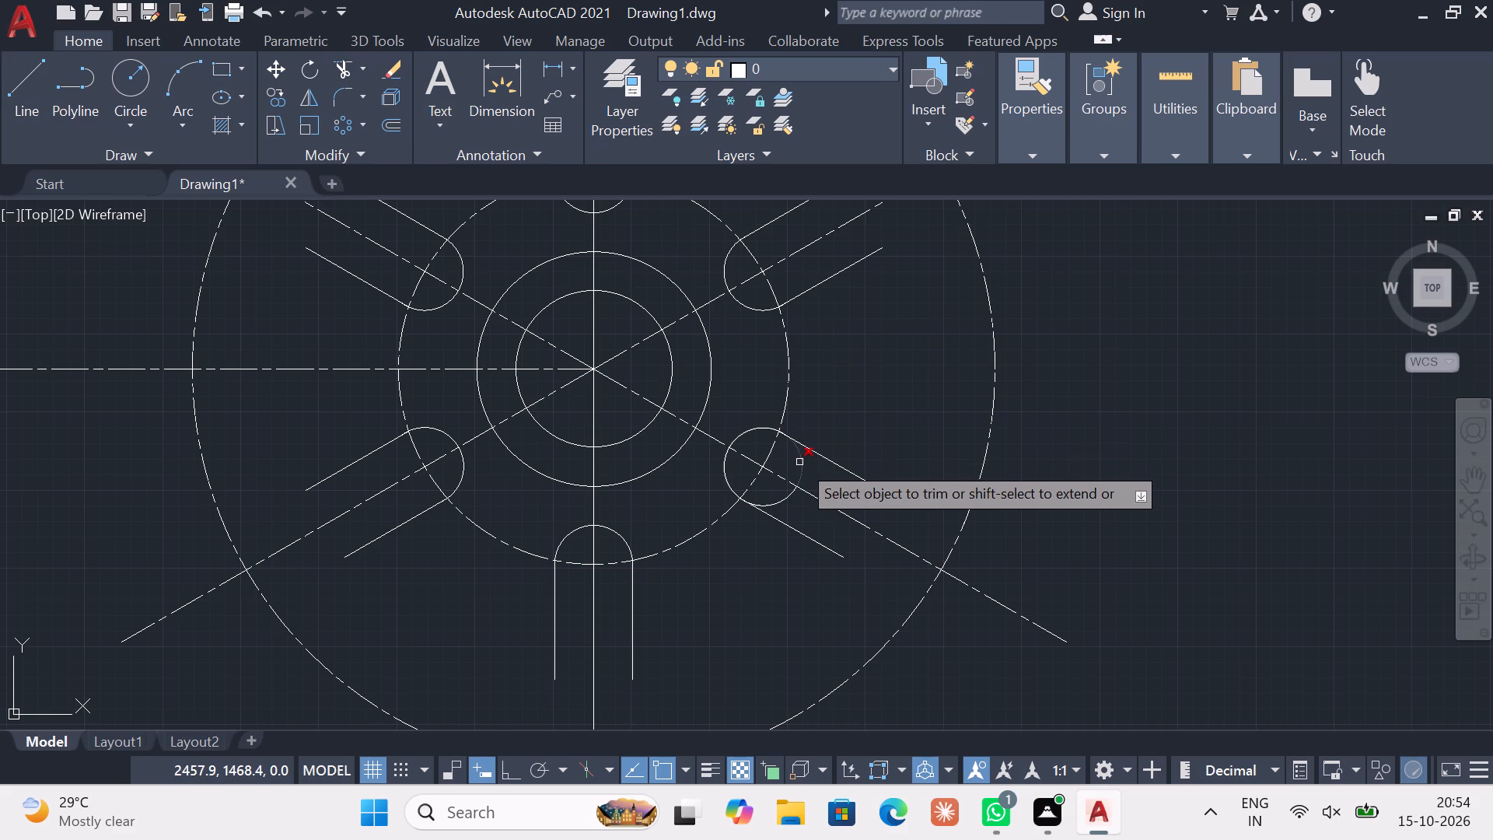
left_click(799, 462)
left_click(777, 499)
key("Escape")
Draw a line 16 long at 60° upward from the outer end of the upper-left slot's upper side line.
scroll(775, 499, "down", 2)
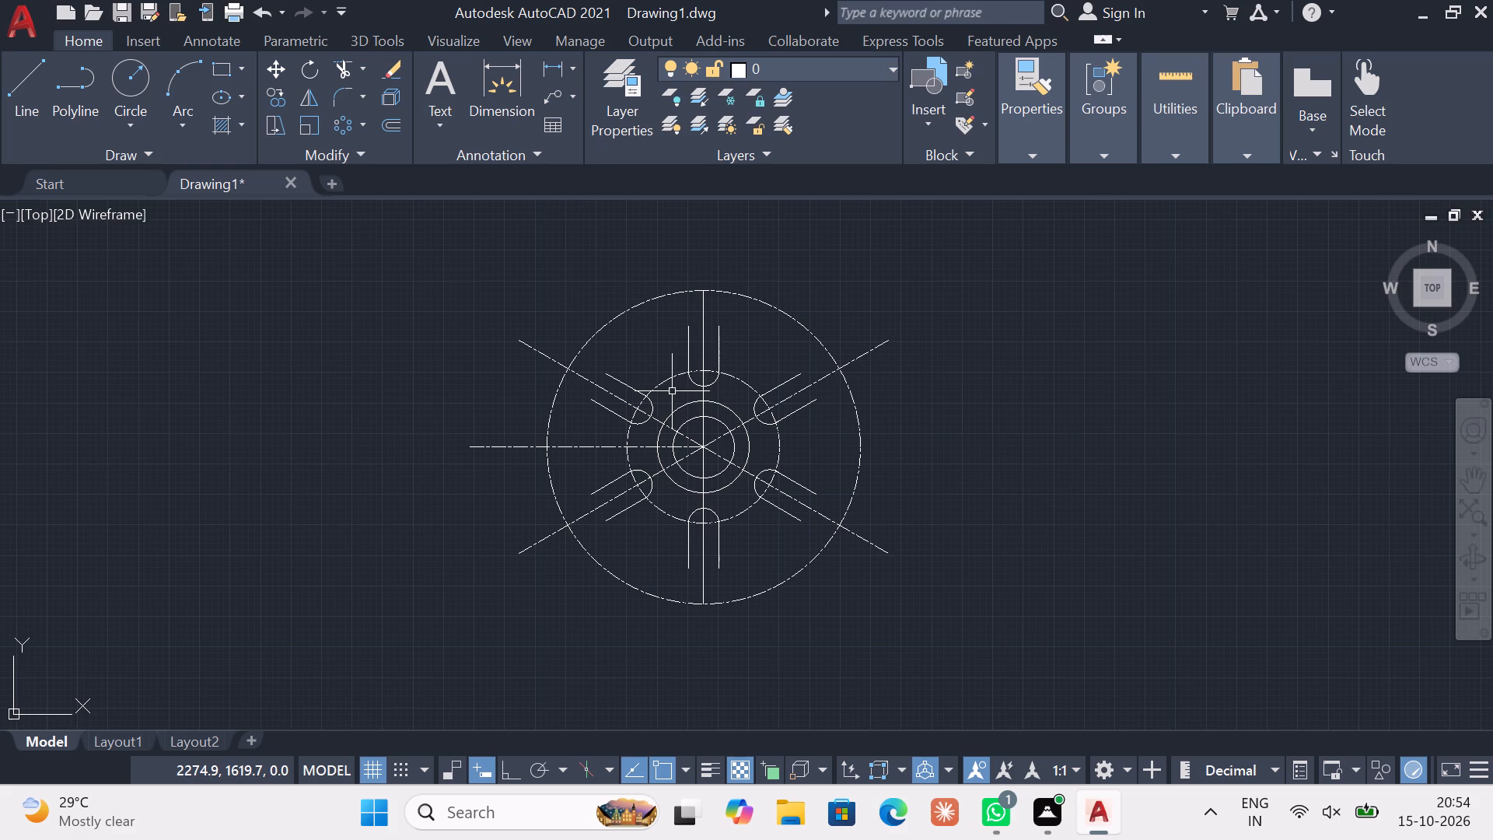
left_click(22, 75)
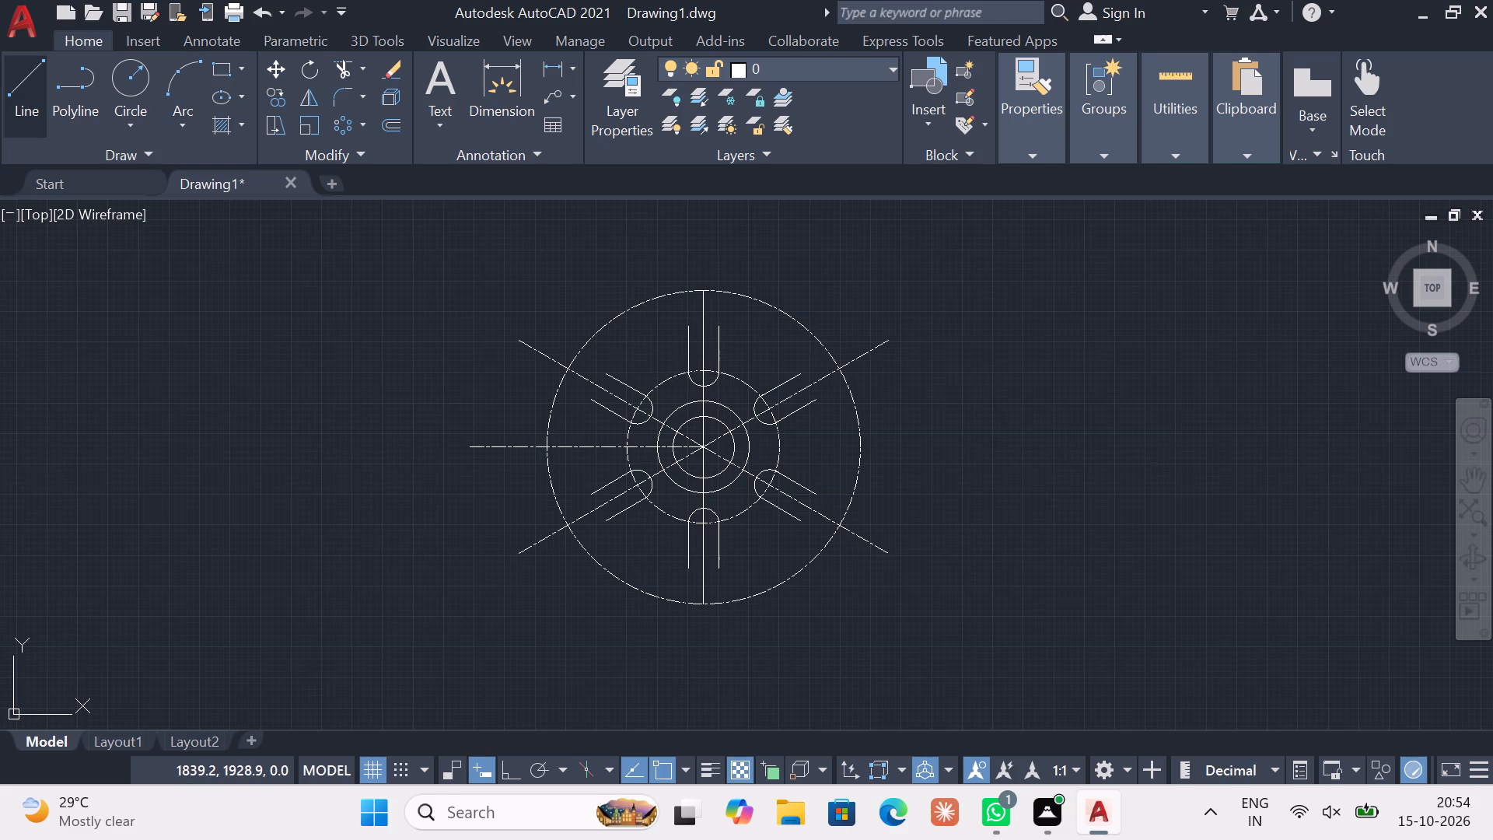
scroll(599, 367, "up", 2)
left_click(614, 384)
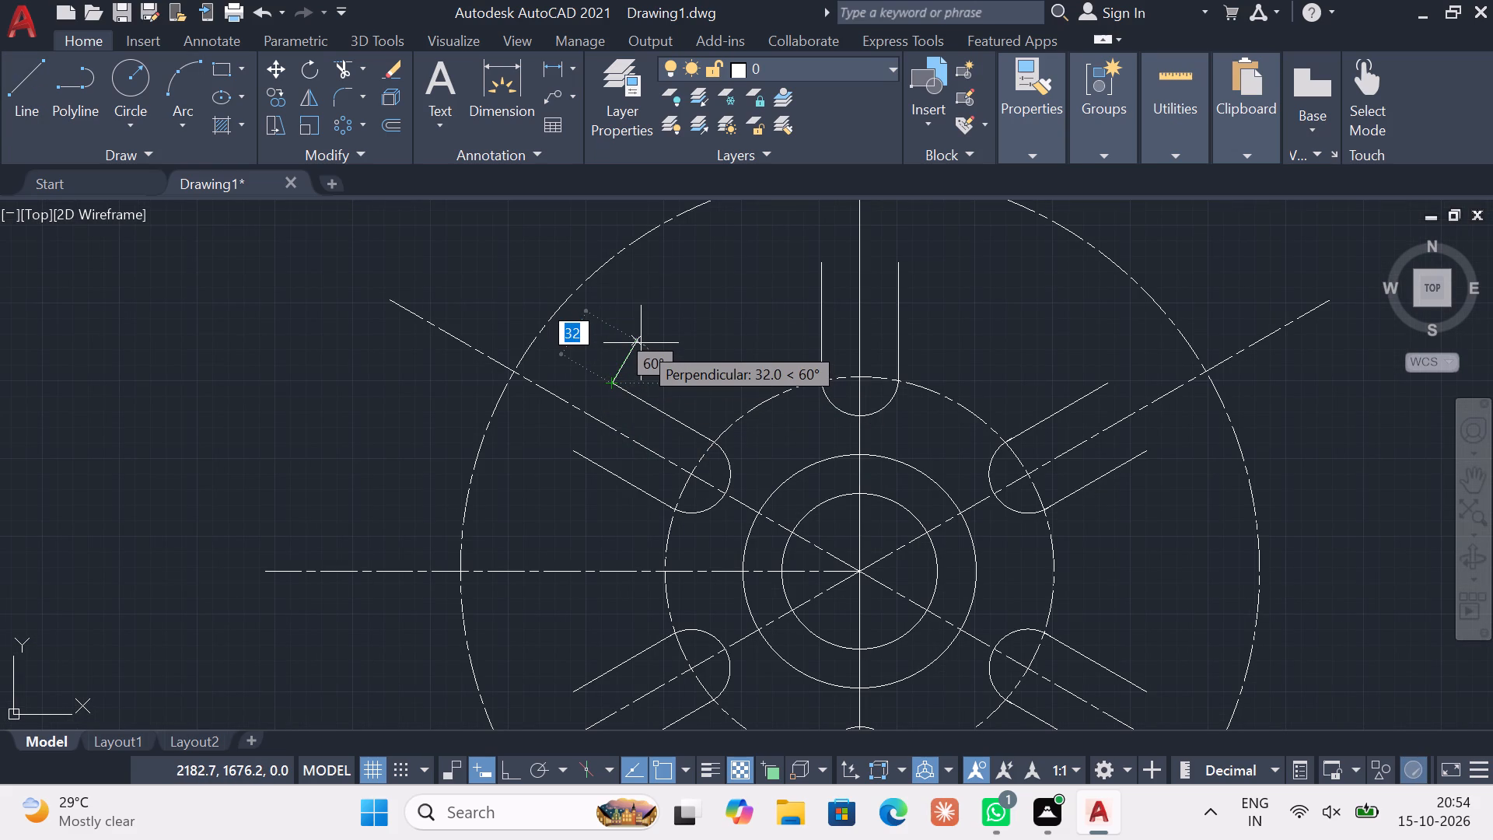
type("16")
key("Tab")
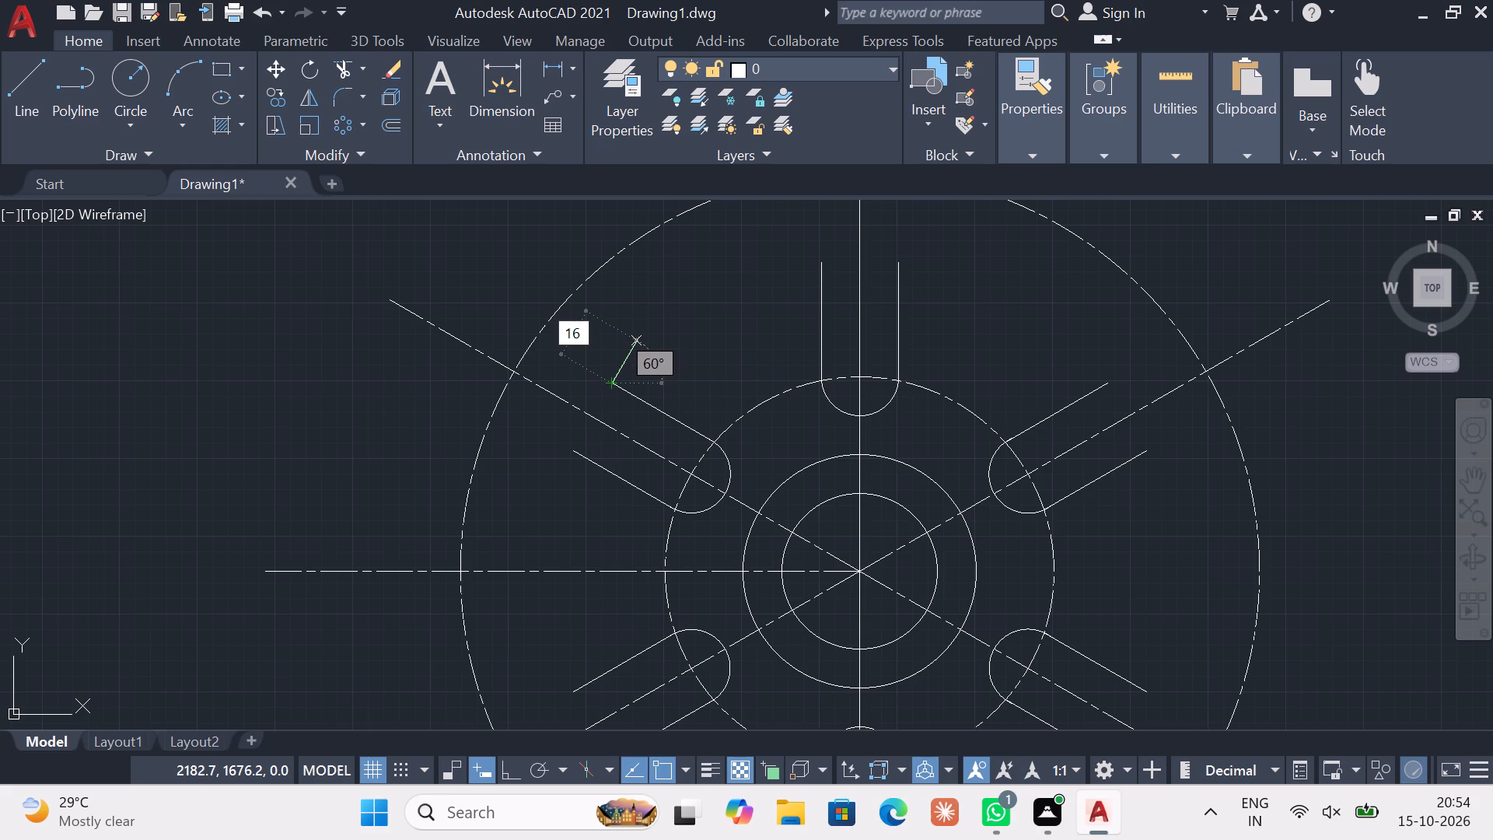
type("69")
key("BackSpace")
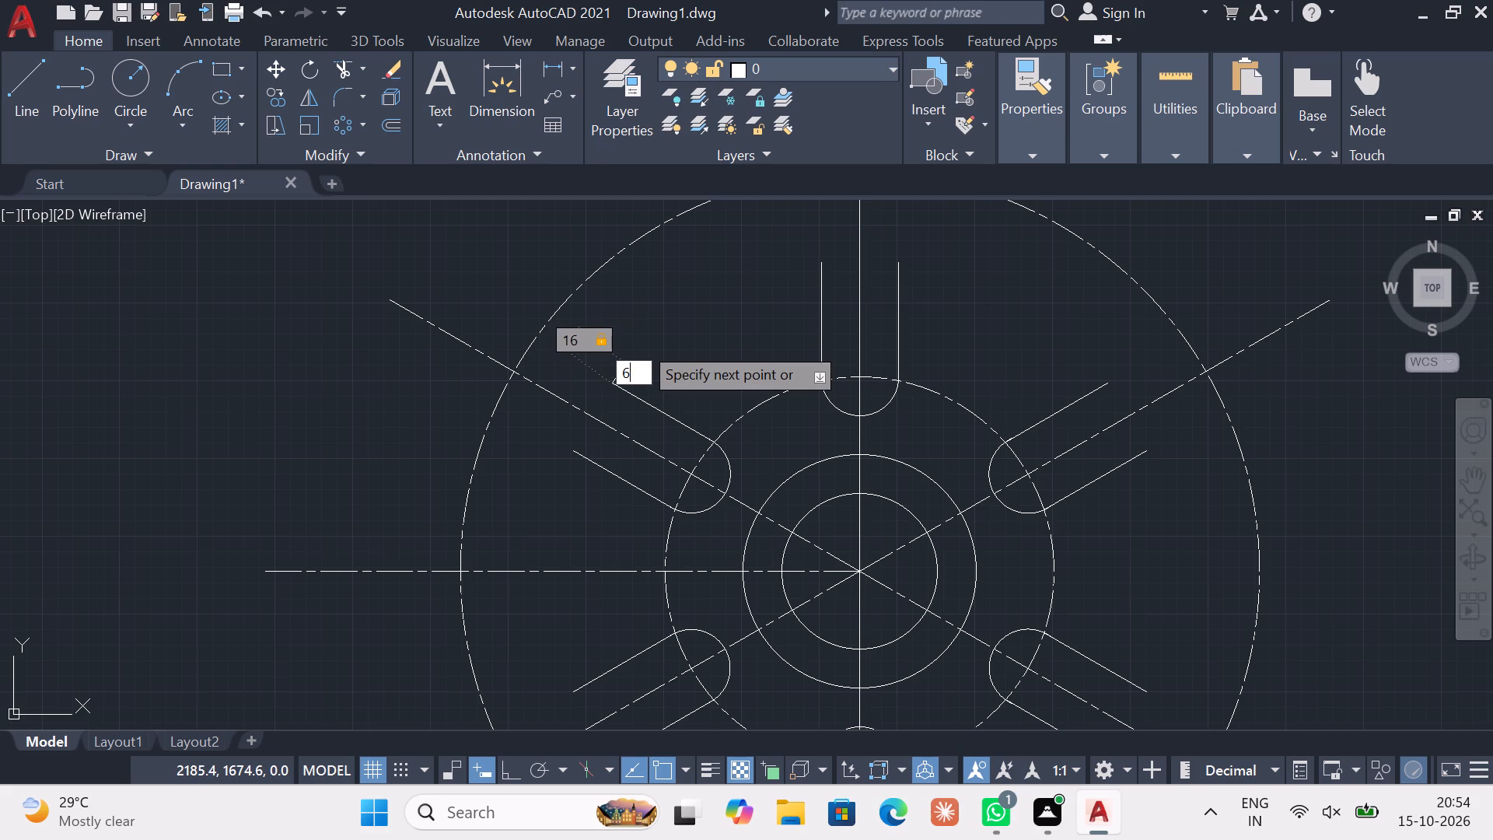
key("0")
key("Return")
key("Escape")
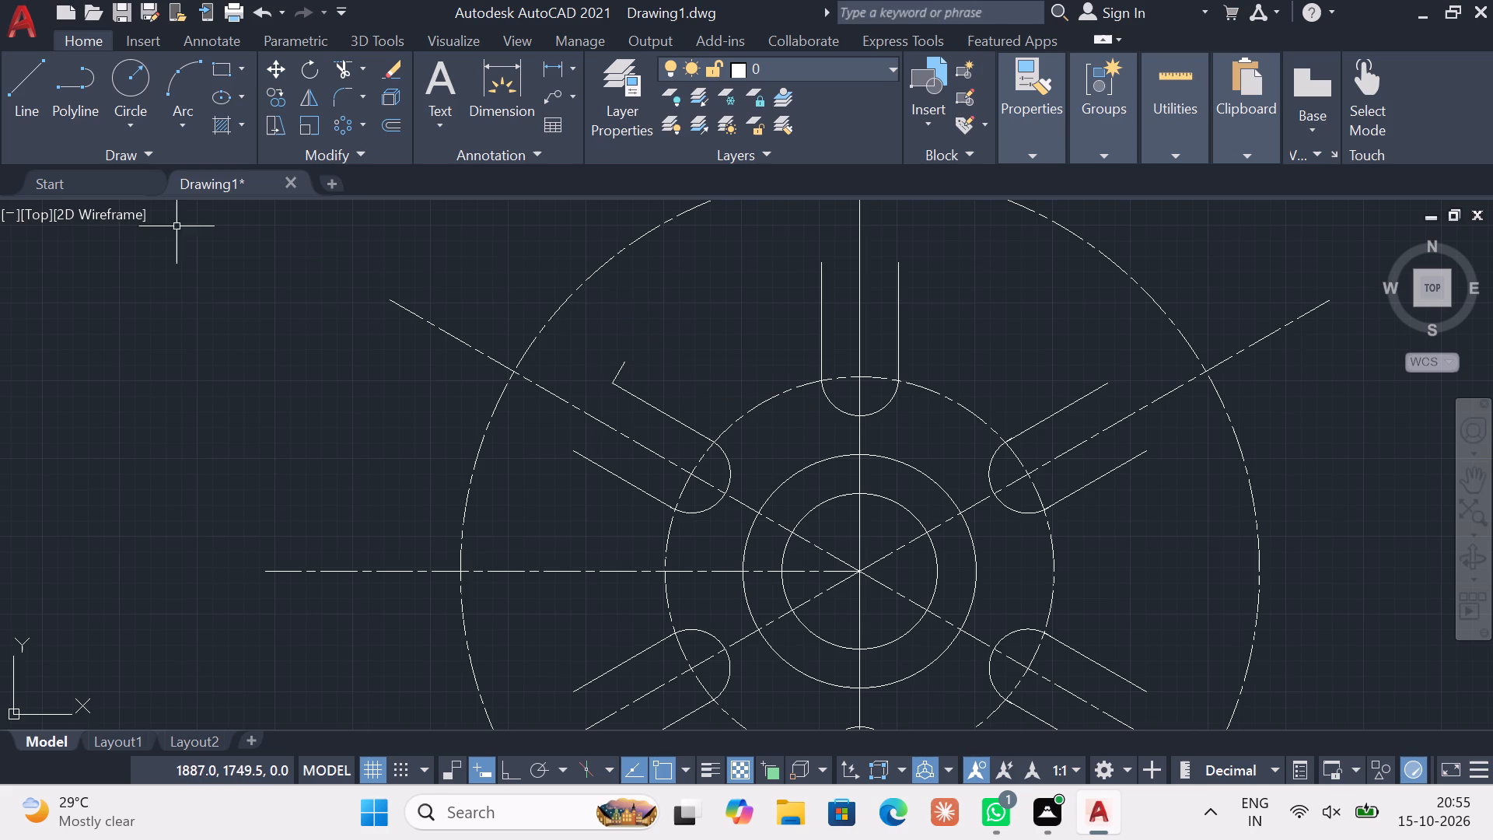
Draw a line 16 long at 120° sloping down-left from the outer end of the upper-left slot's lower side line.
left_click(9, 103)
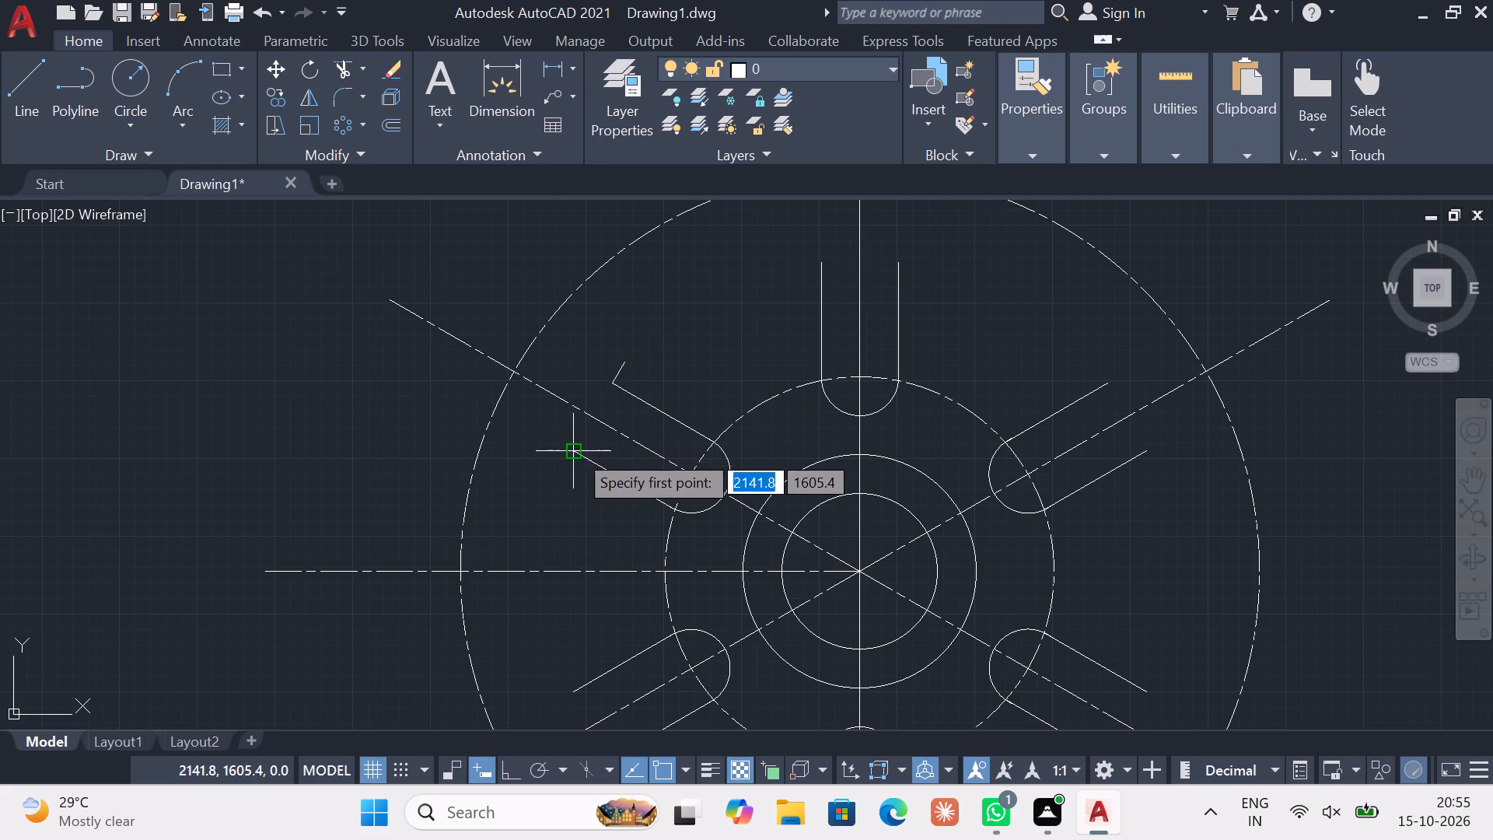
left_click(575, 451)
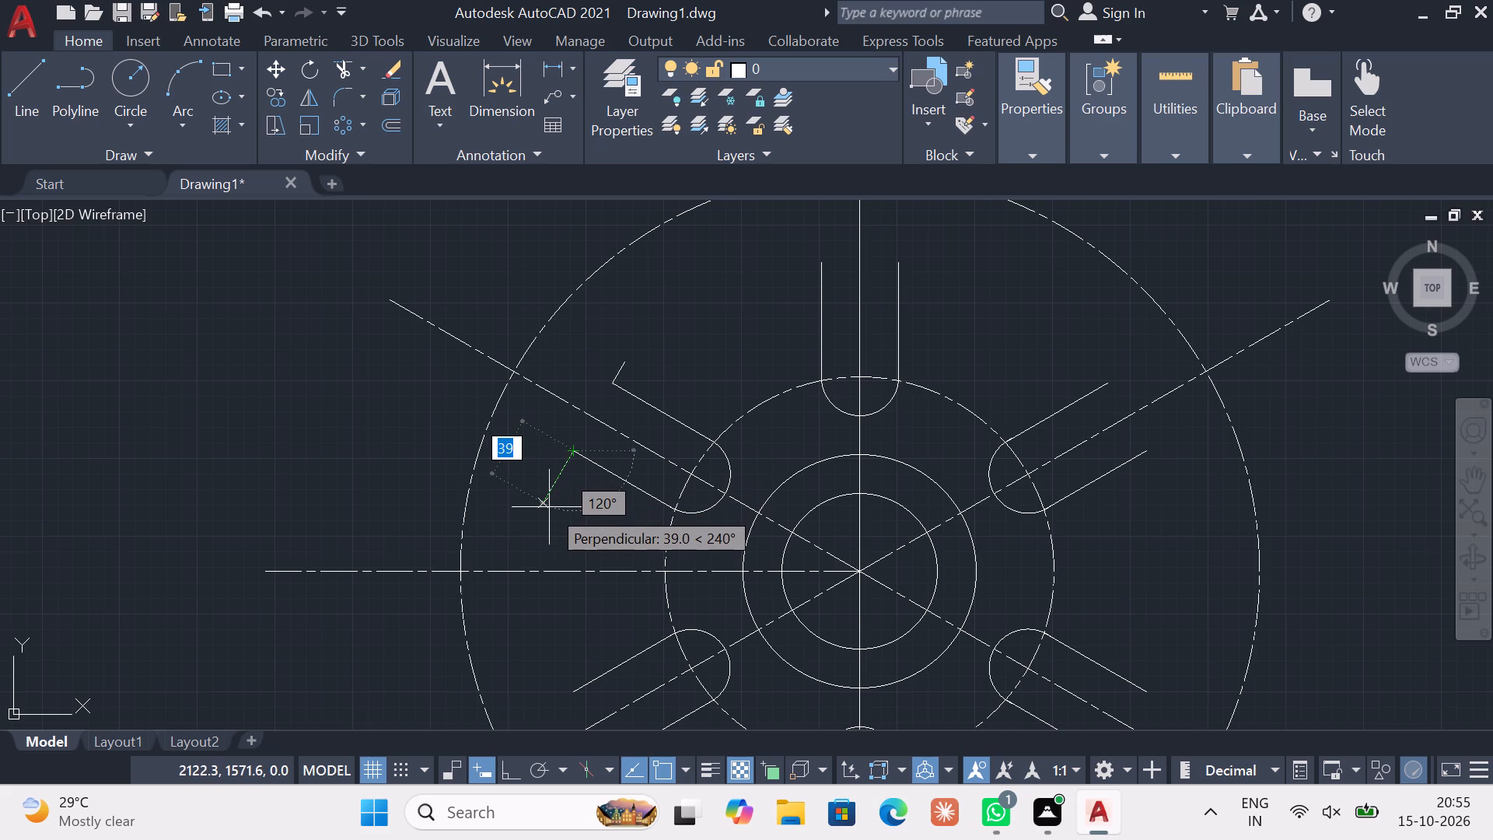
type("16")
key("Tab")
type("120")
key("Return")
key("Escape")
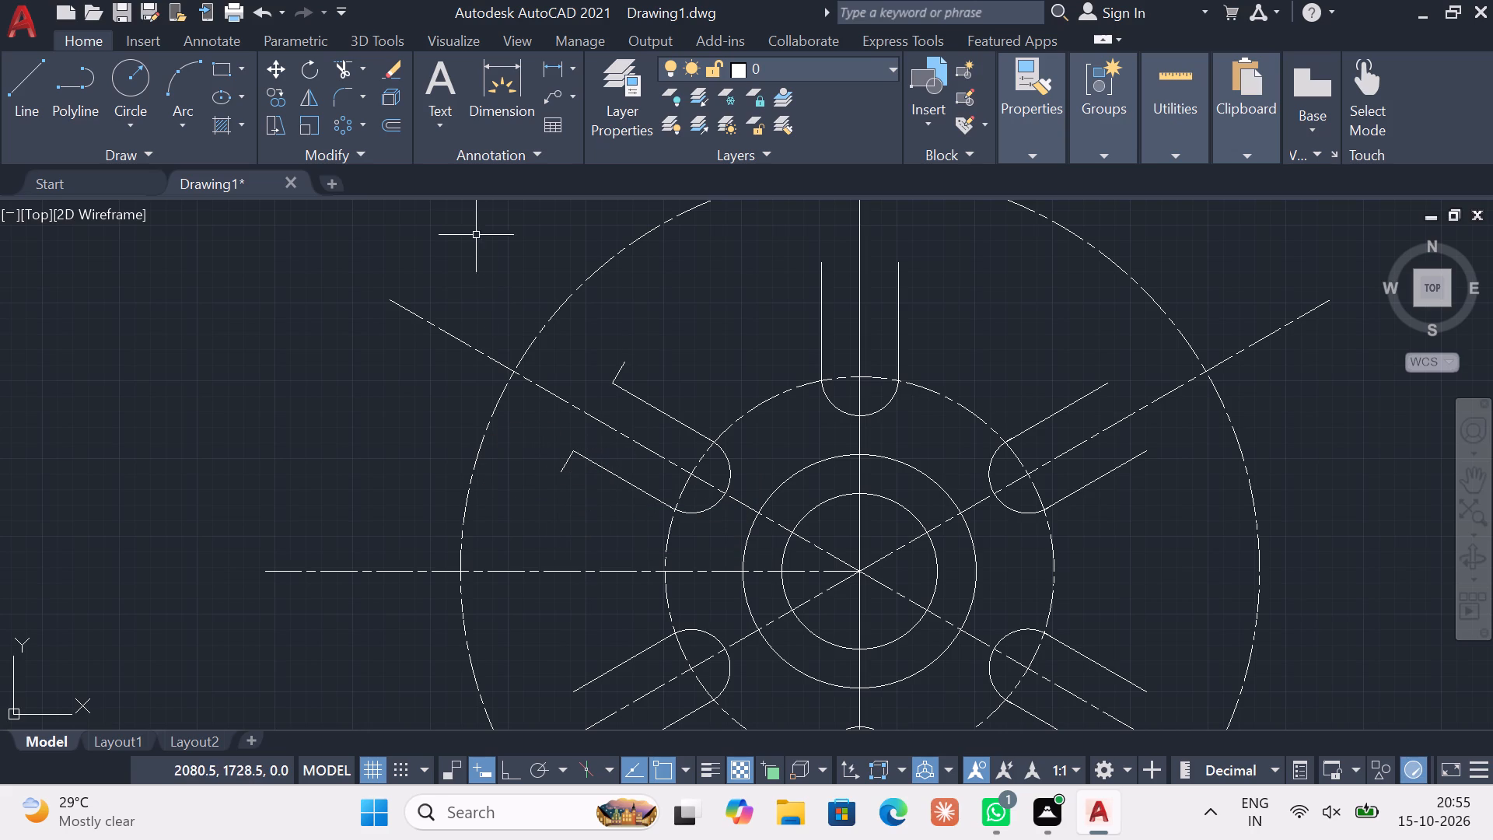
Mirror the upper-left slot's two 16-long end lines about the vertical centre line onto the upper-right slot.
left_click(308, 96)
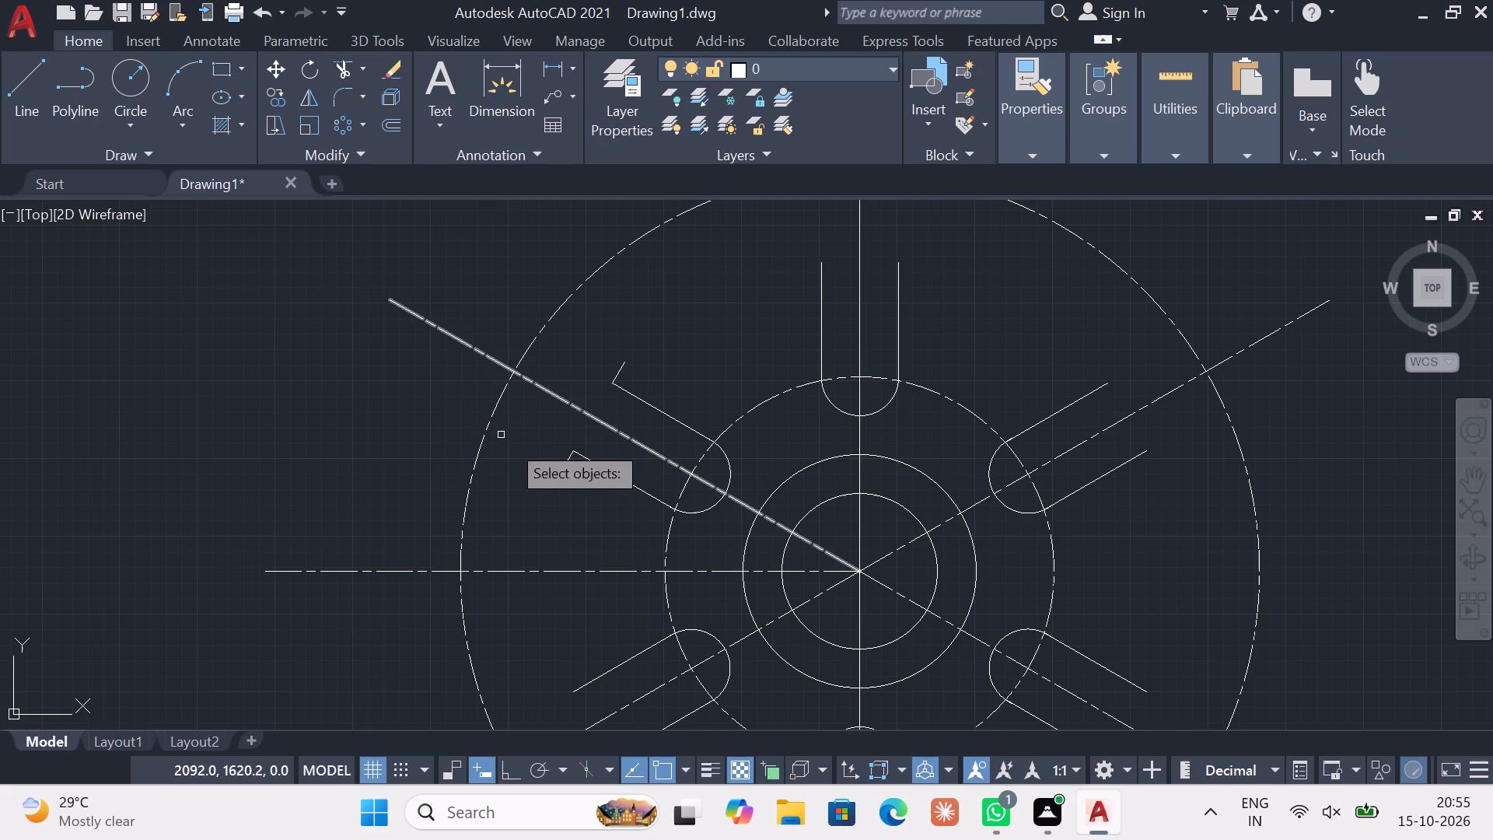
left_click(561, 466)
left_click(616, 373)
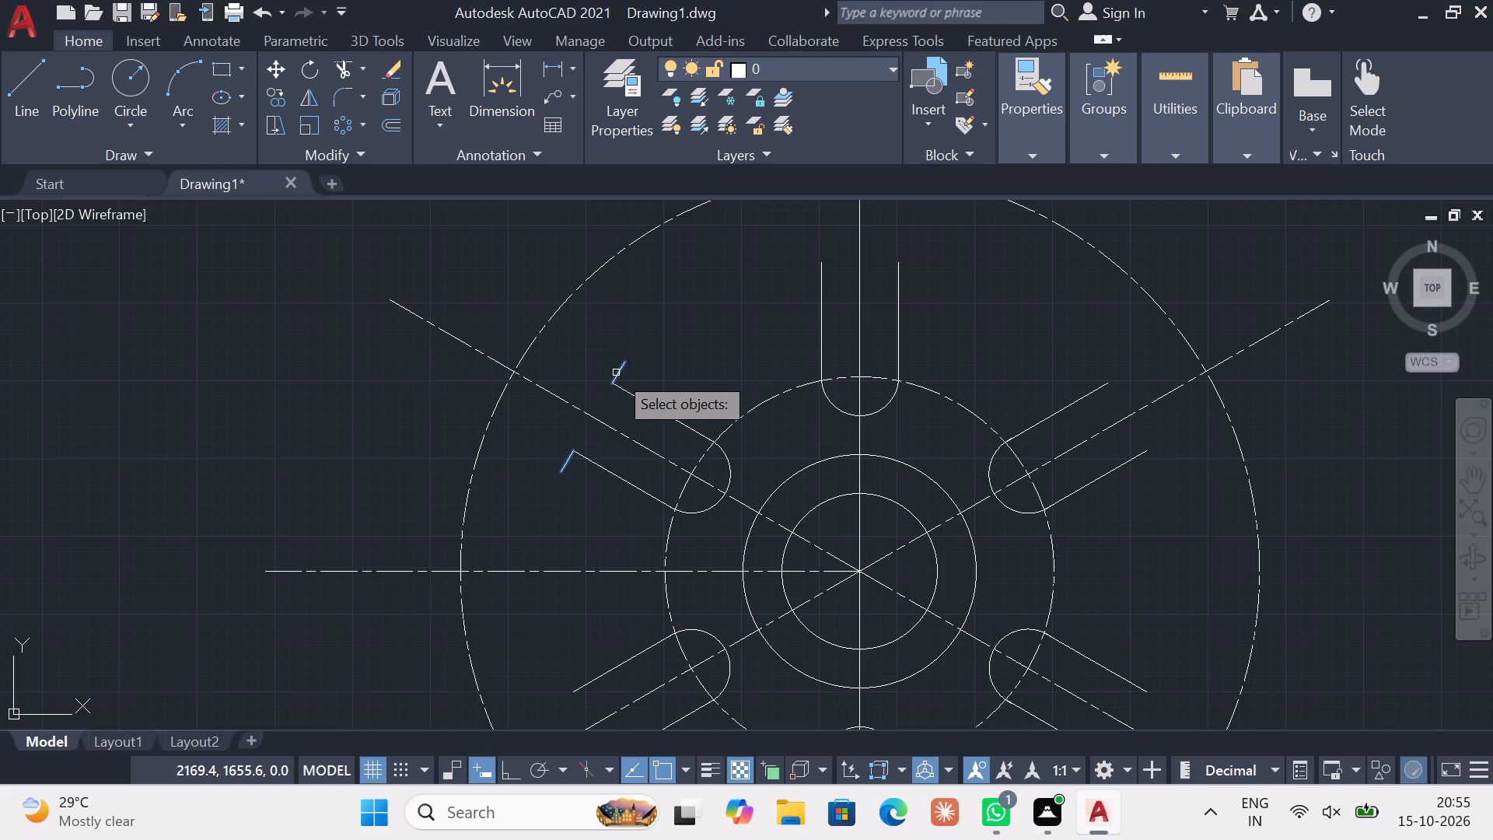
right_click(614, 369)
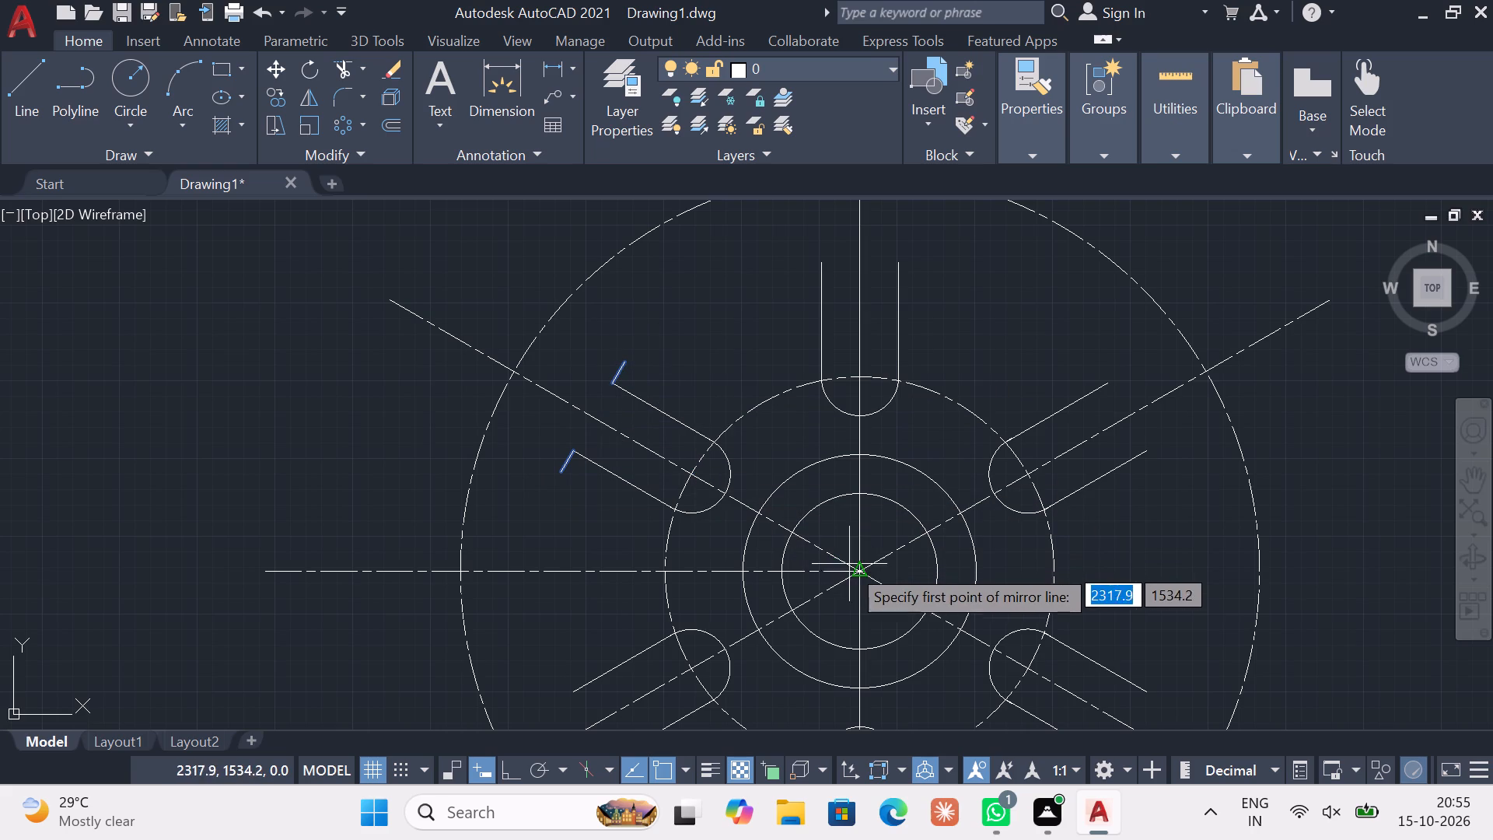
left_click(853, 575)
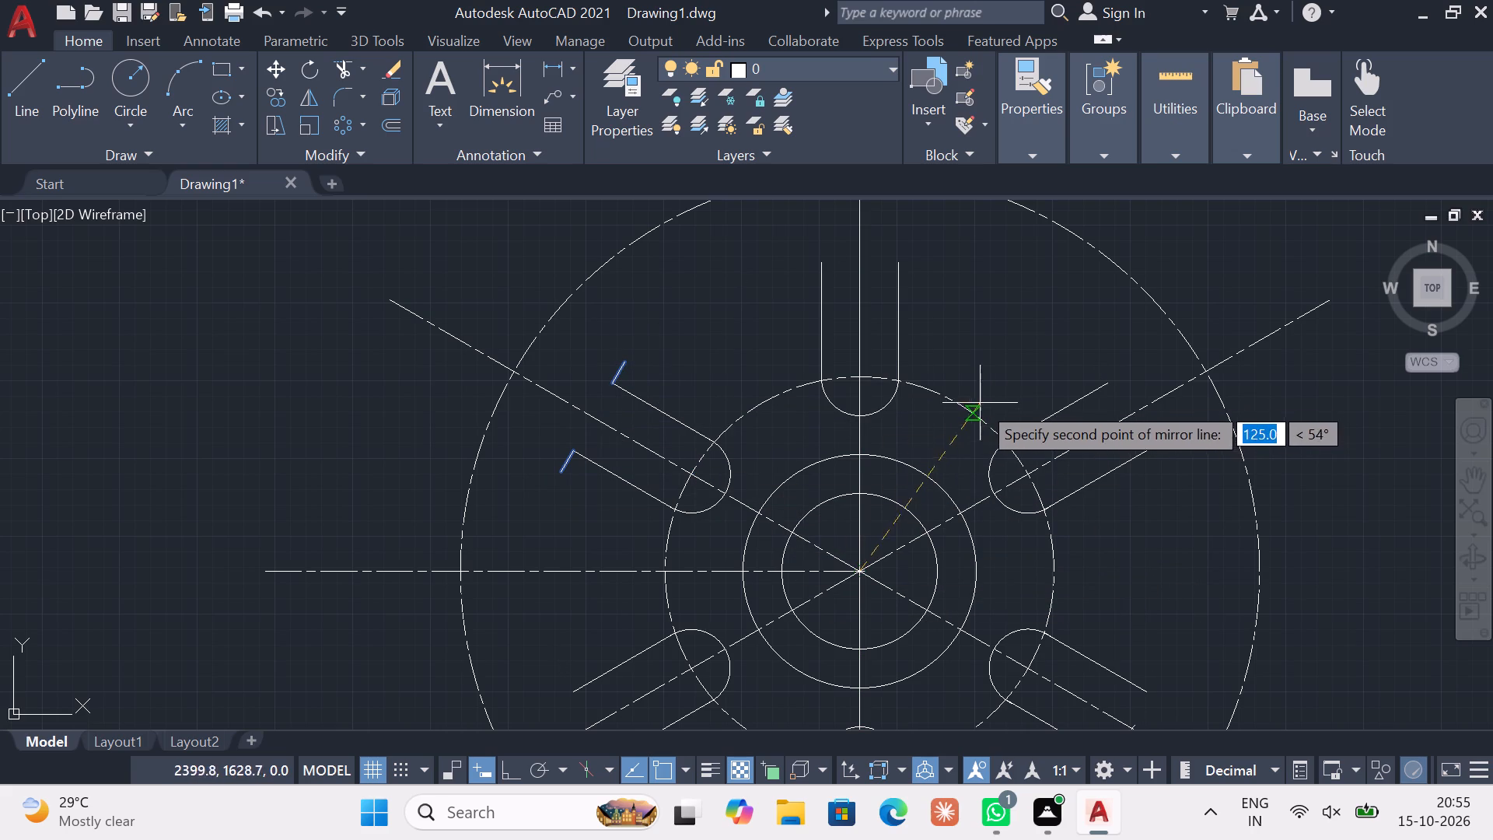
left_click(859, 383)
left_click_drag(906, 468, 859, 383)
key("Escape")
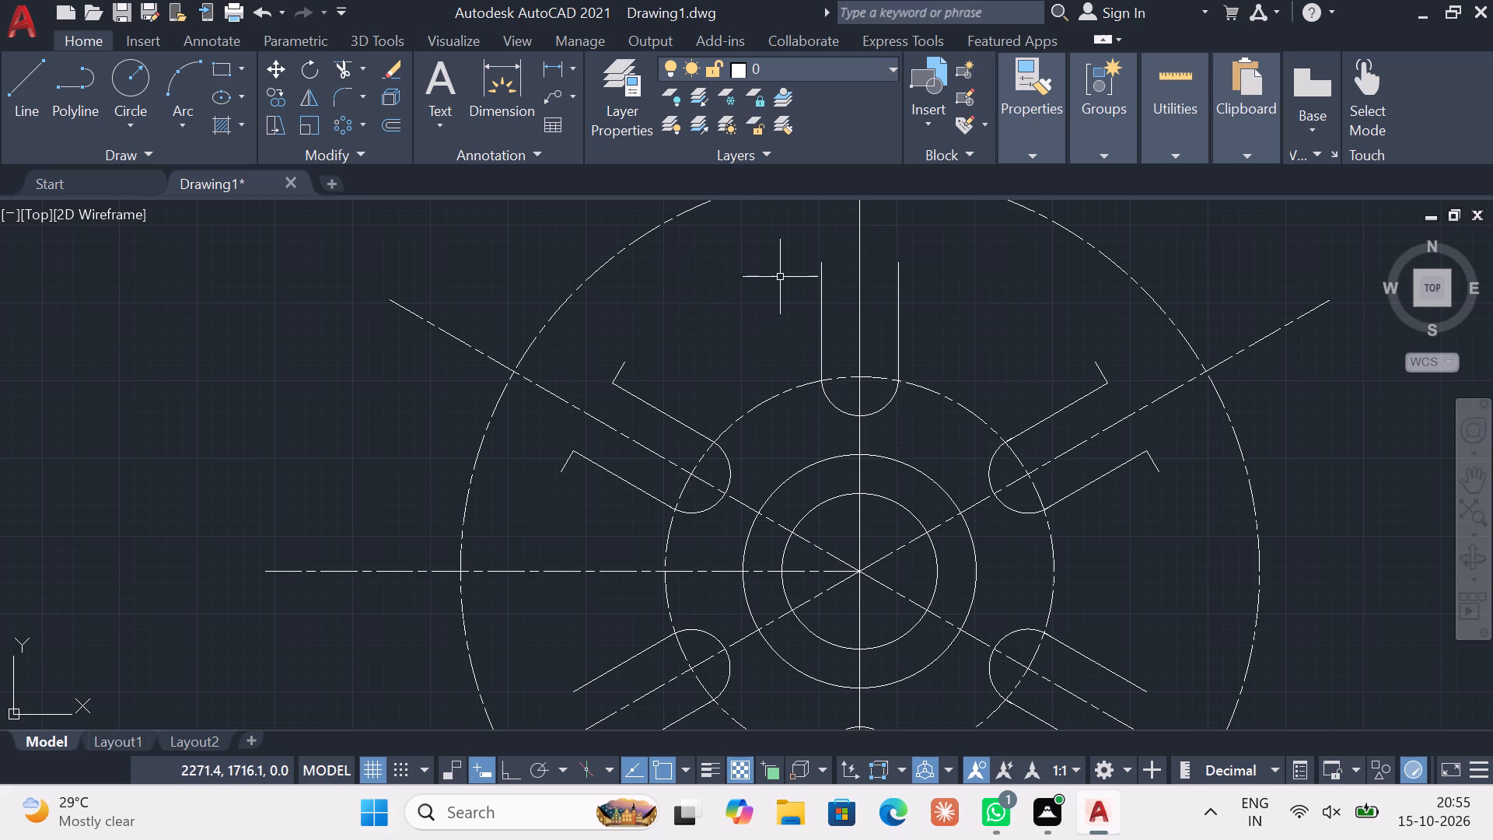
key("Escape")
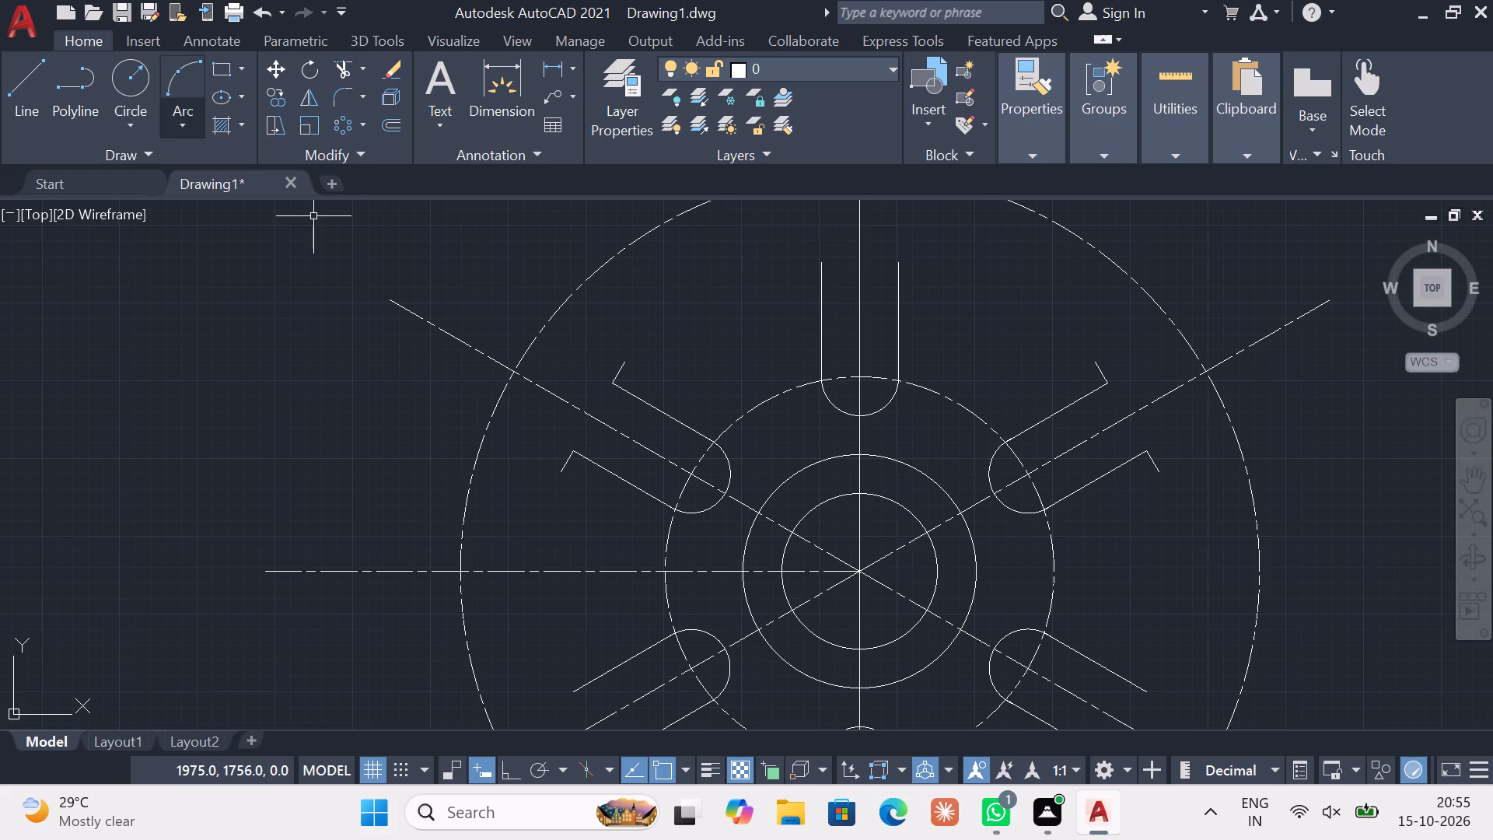
Draw a line 16 long at 170° from the outer end of the top slot's left side line.
left_click(27, 106)
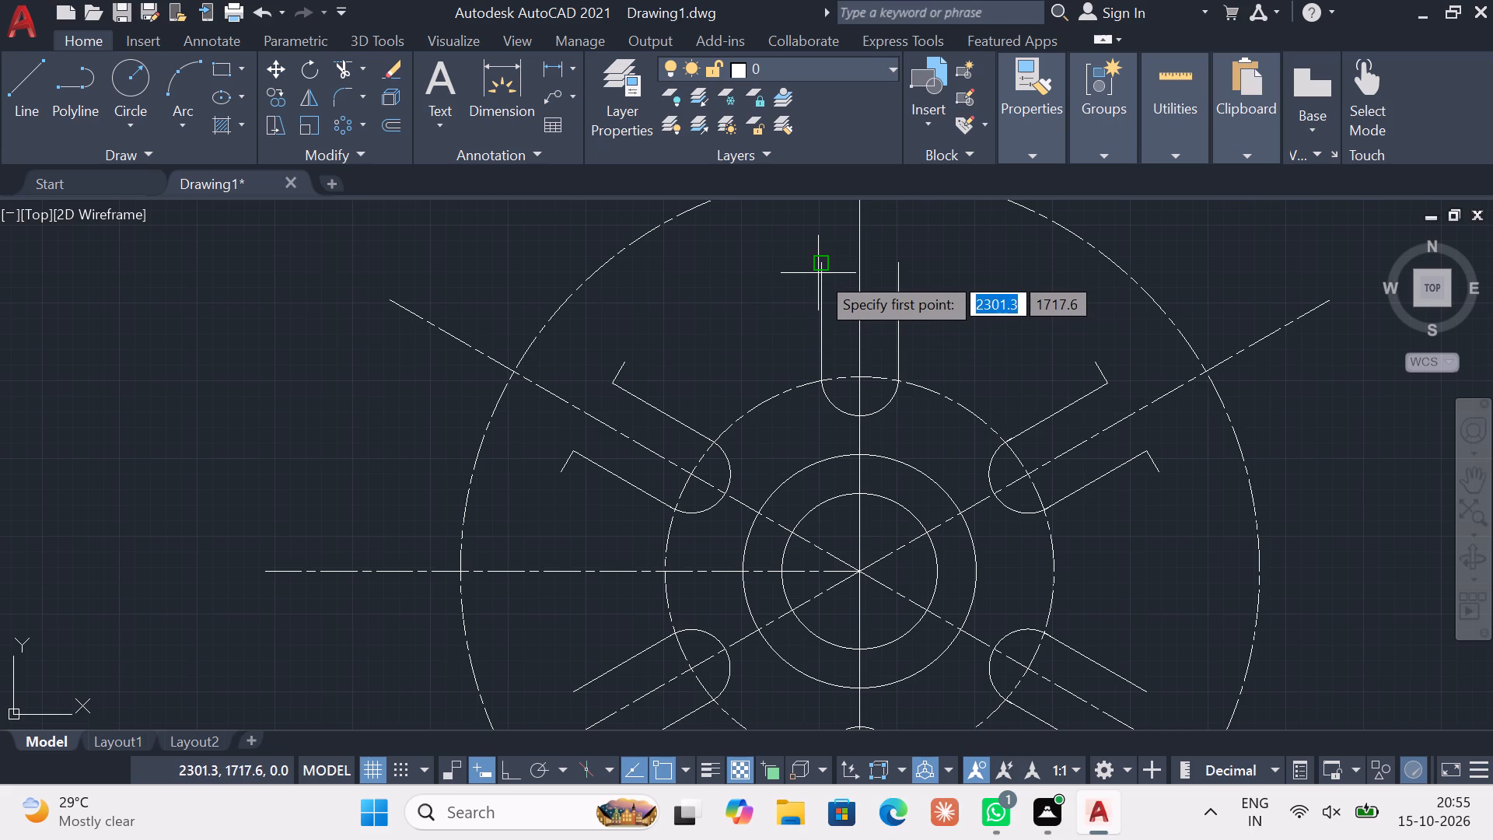
left_click(820, 269)
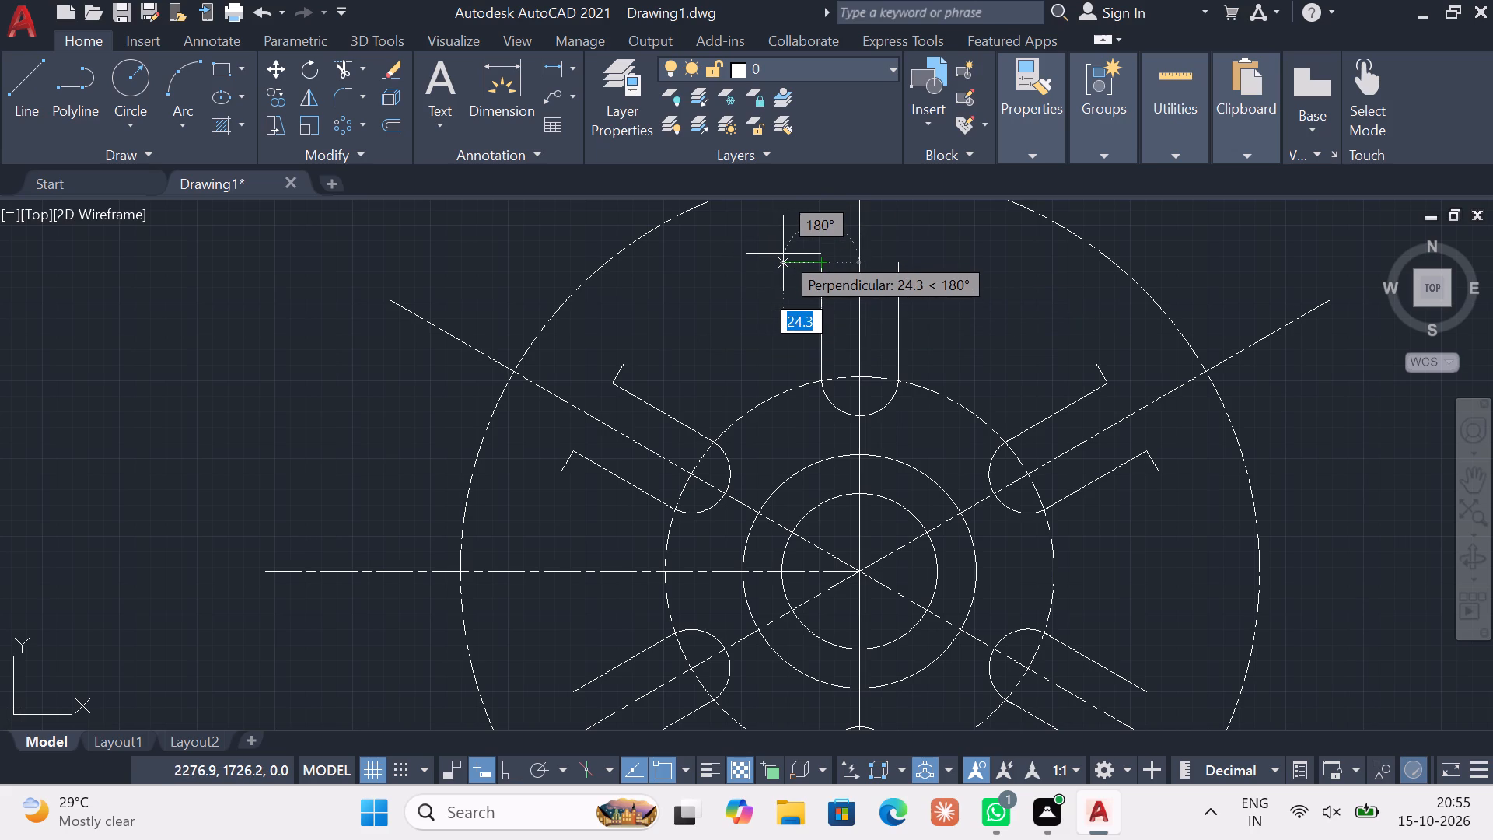
type("16")
key("Tab")
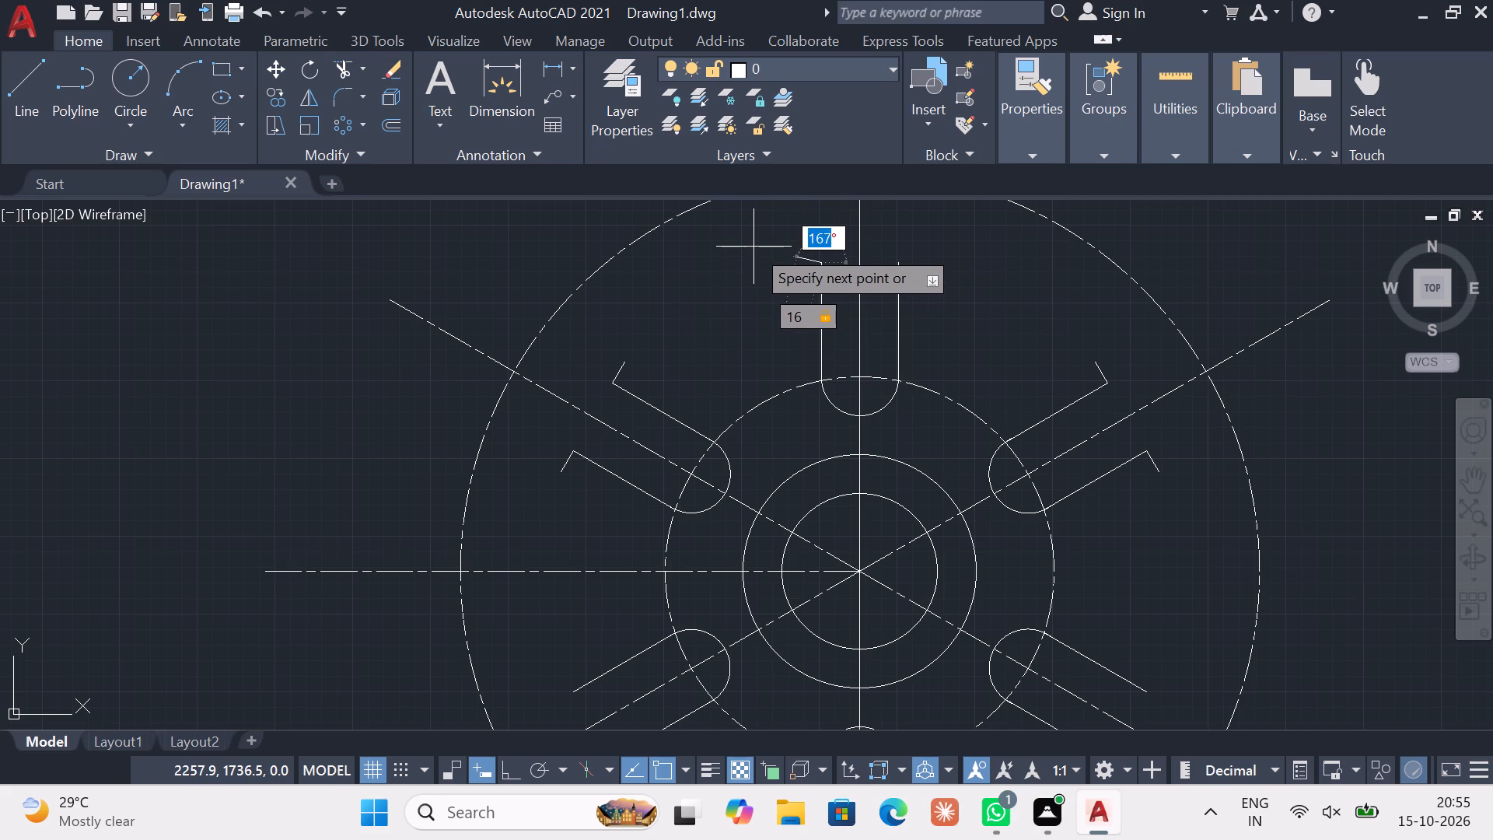
type("170")
key("Return")
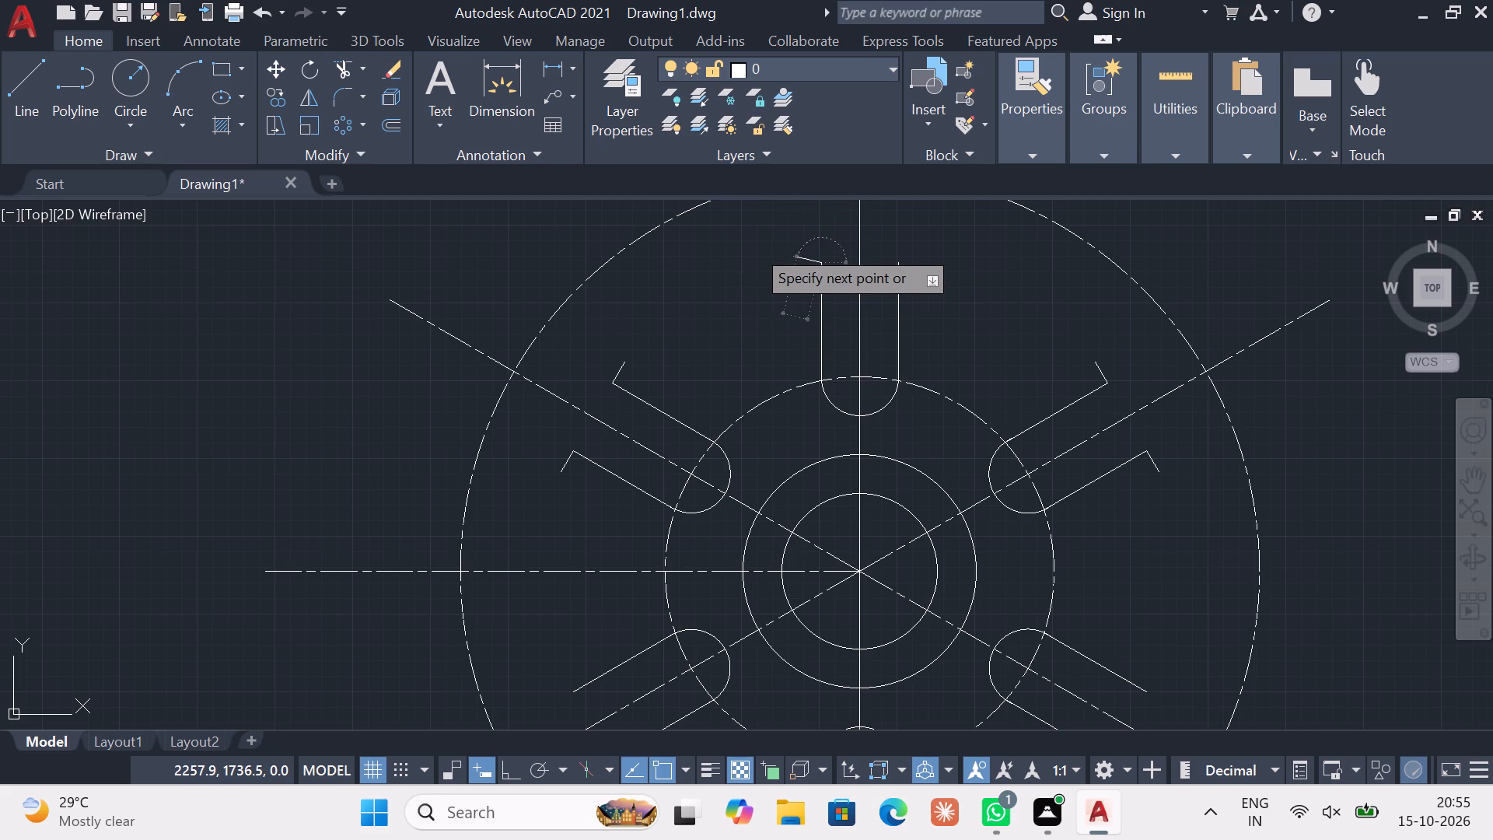
key("Escape")
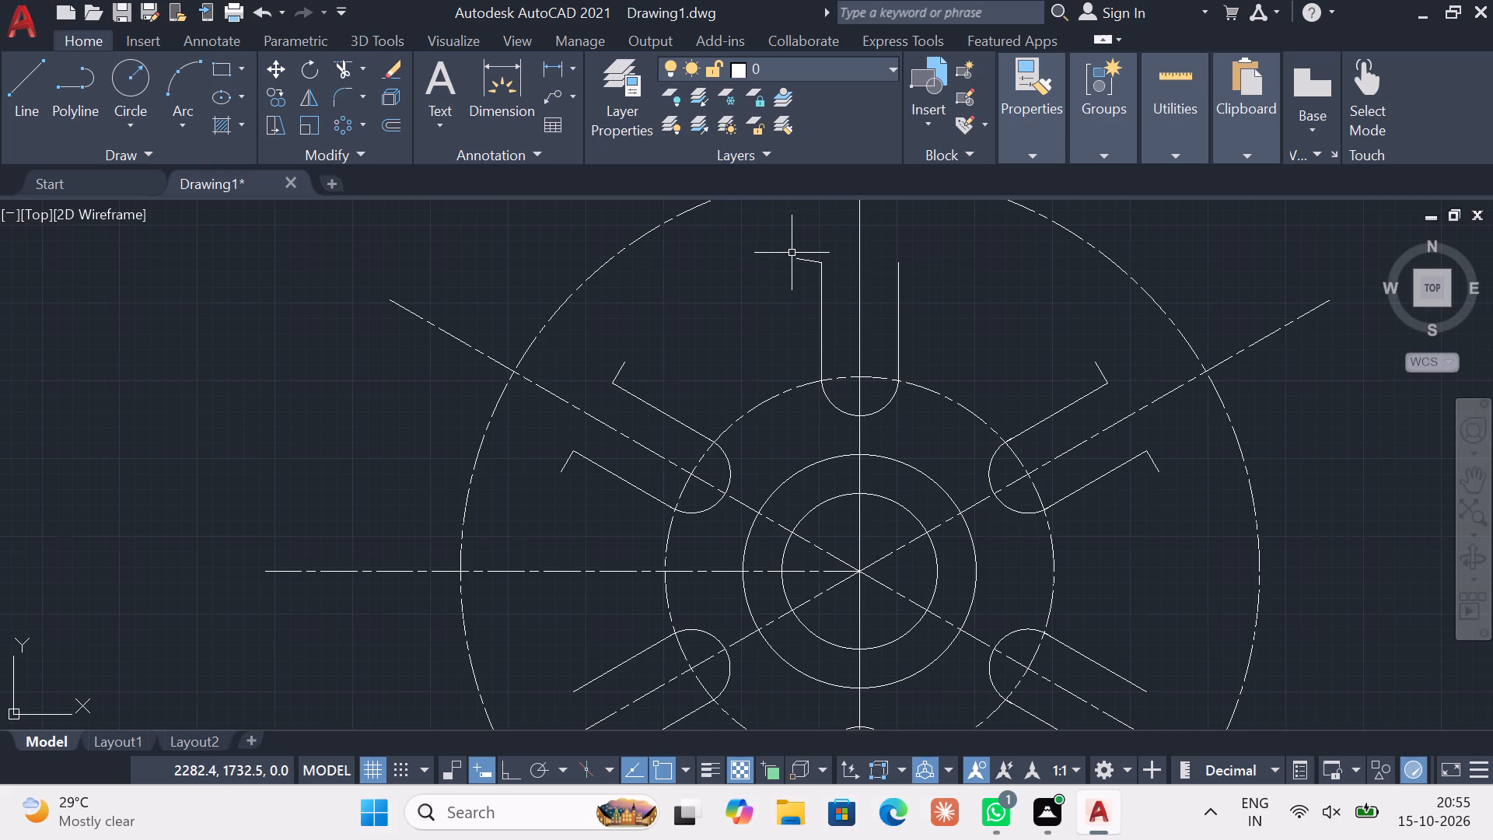
Mirror the top slot's left end line about the vertical centre line, keeping the original.
left_click(804, 260)
left_click(302, 98)
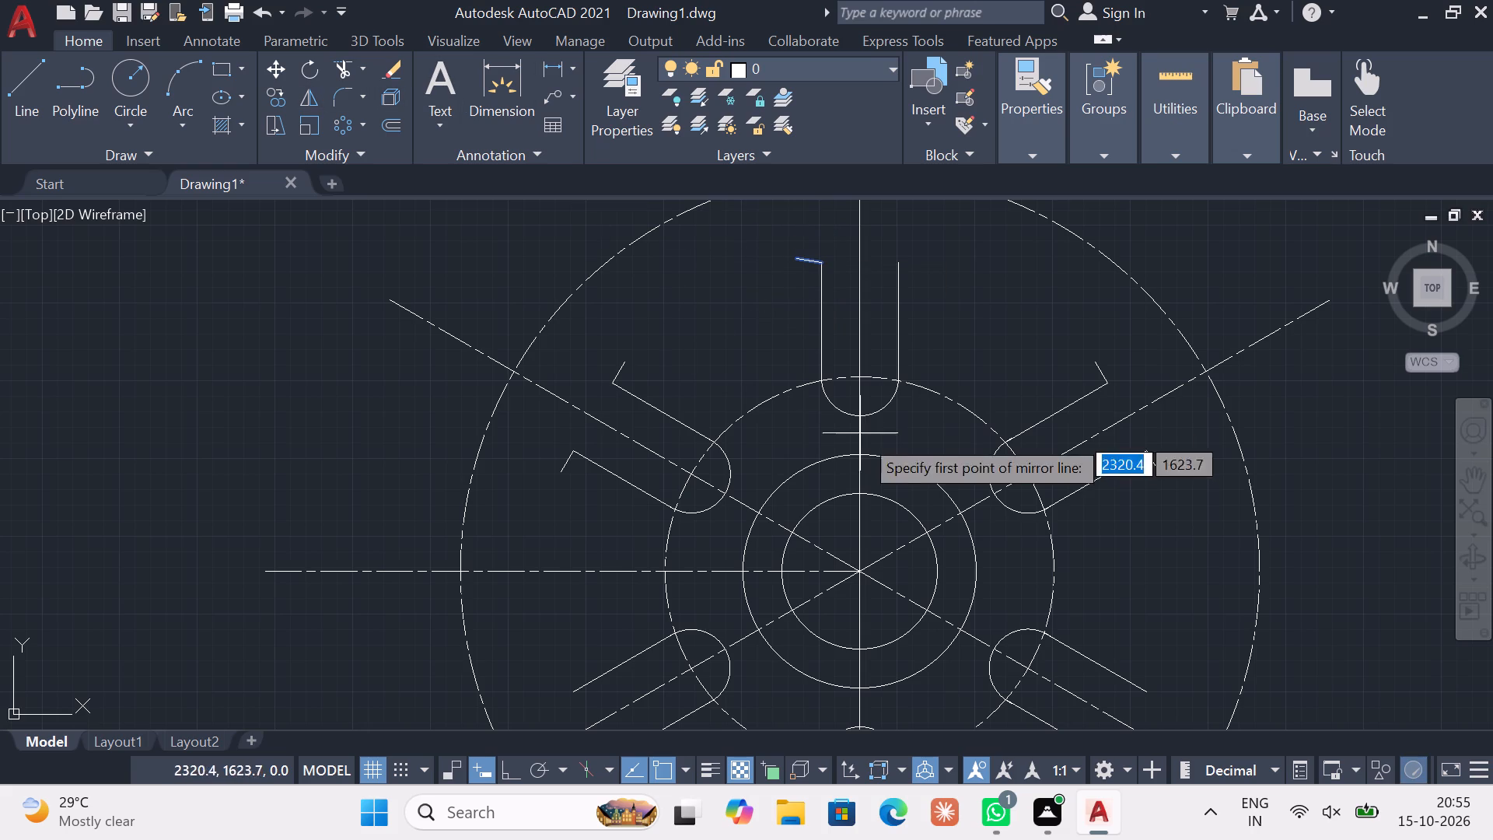
left_click(865, 576)
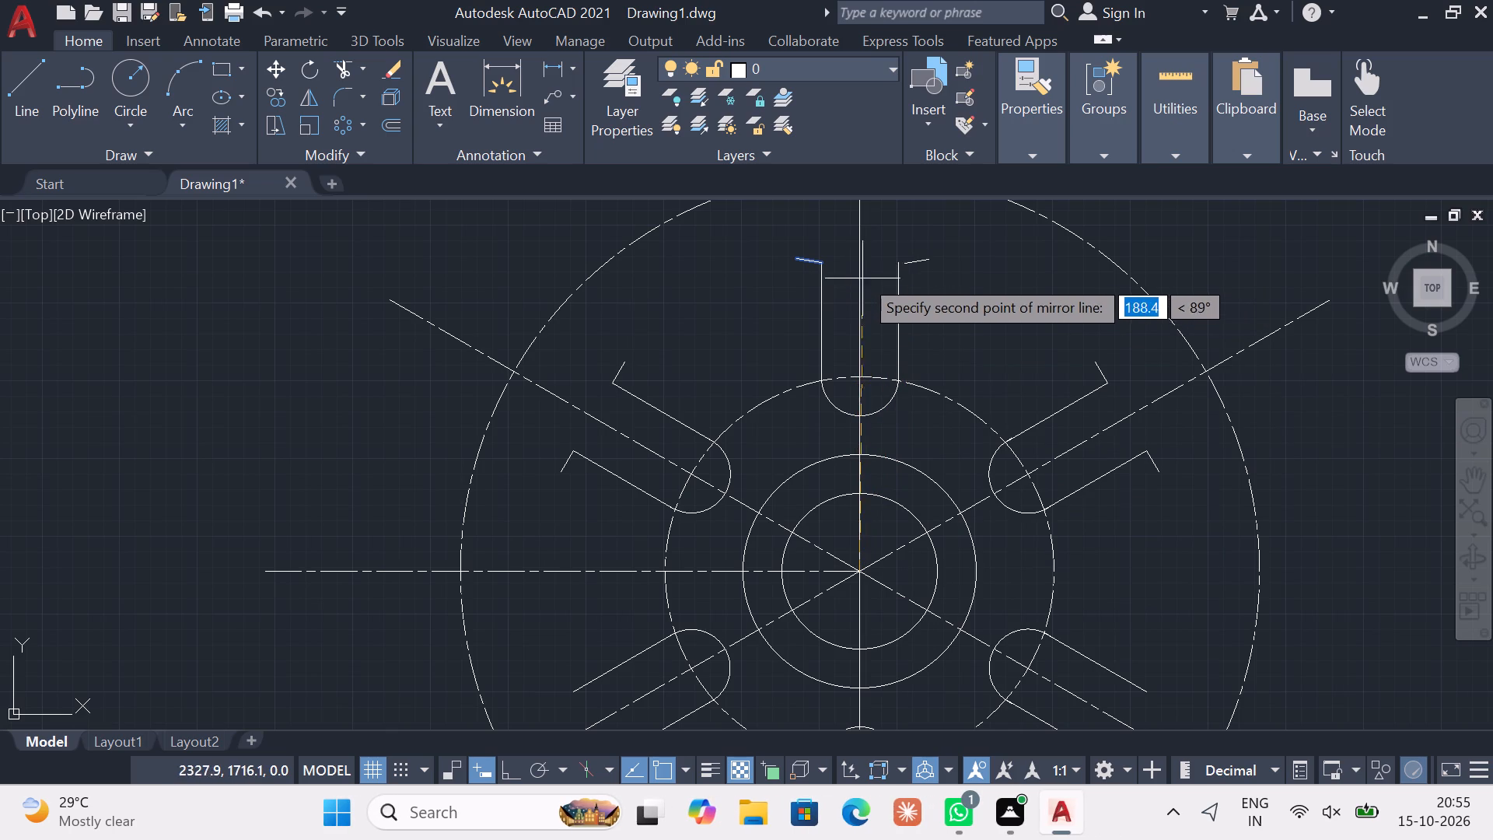
left_click(505, 756)
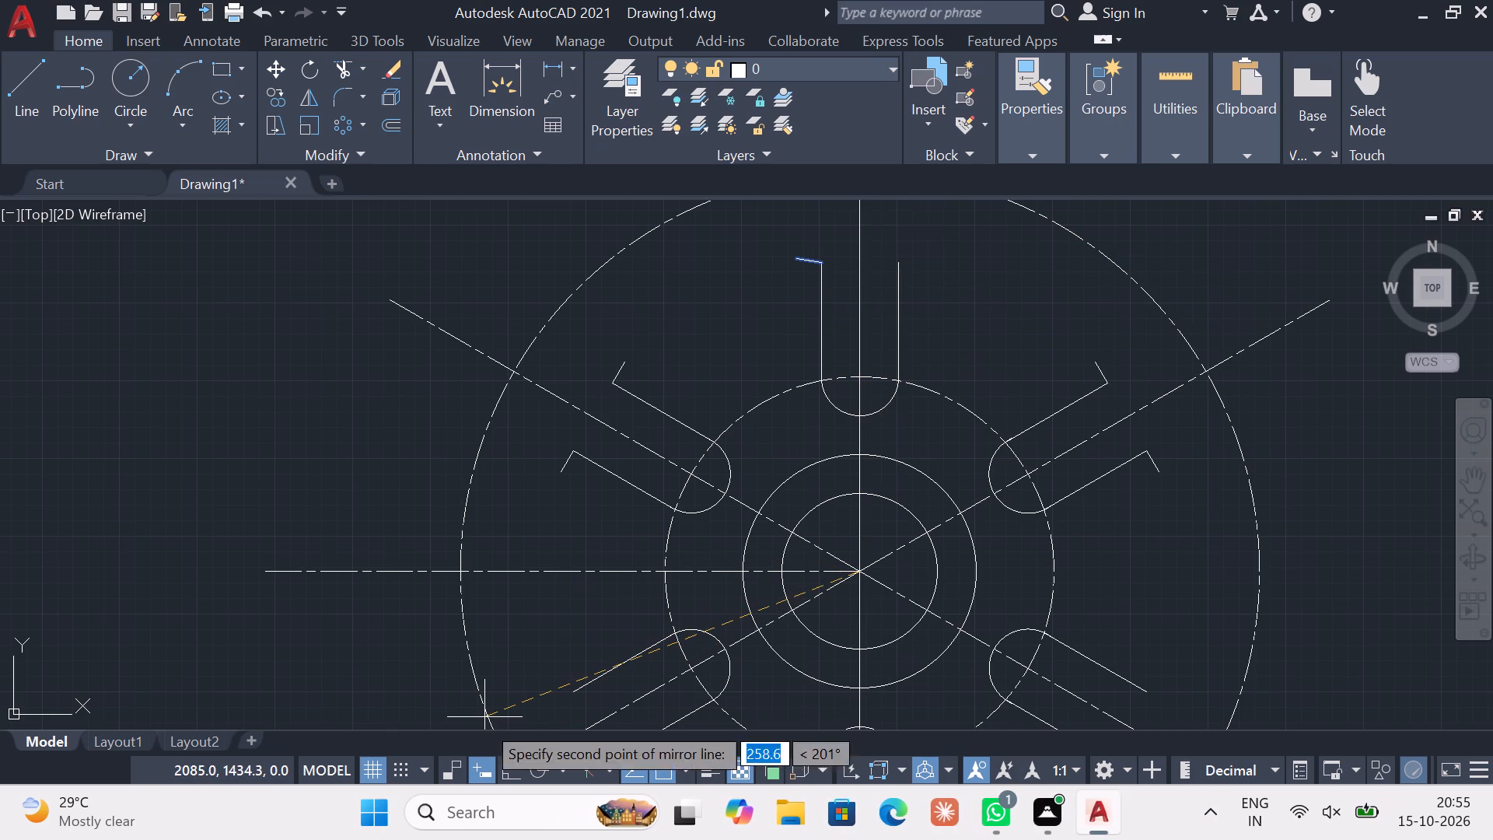
left_click(513, 766)
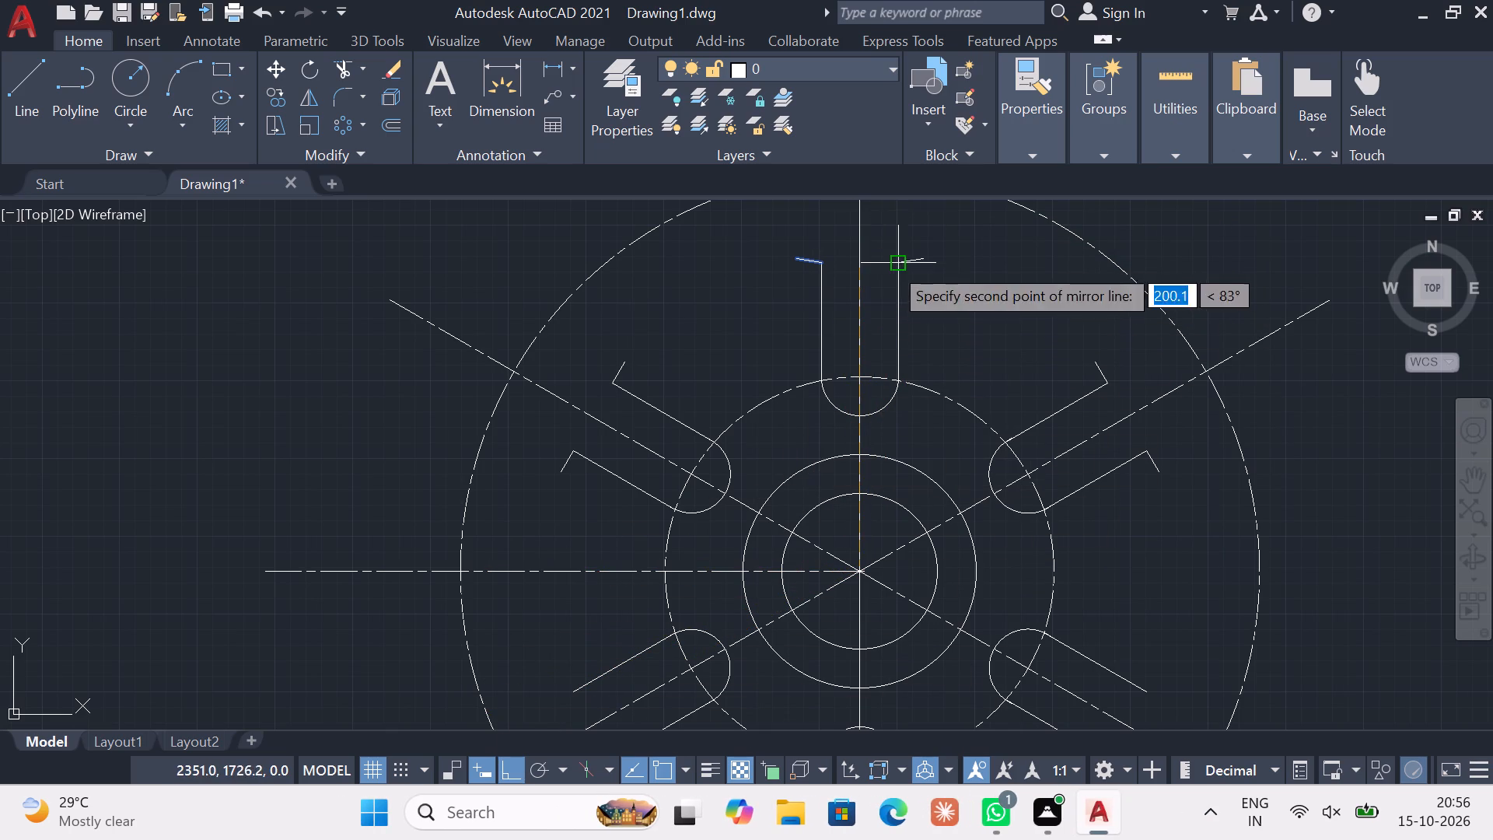
left_click(884, 239)
left_click_drag(917, 321, 884, 239)
key("Escape")
key("Escape")
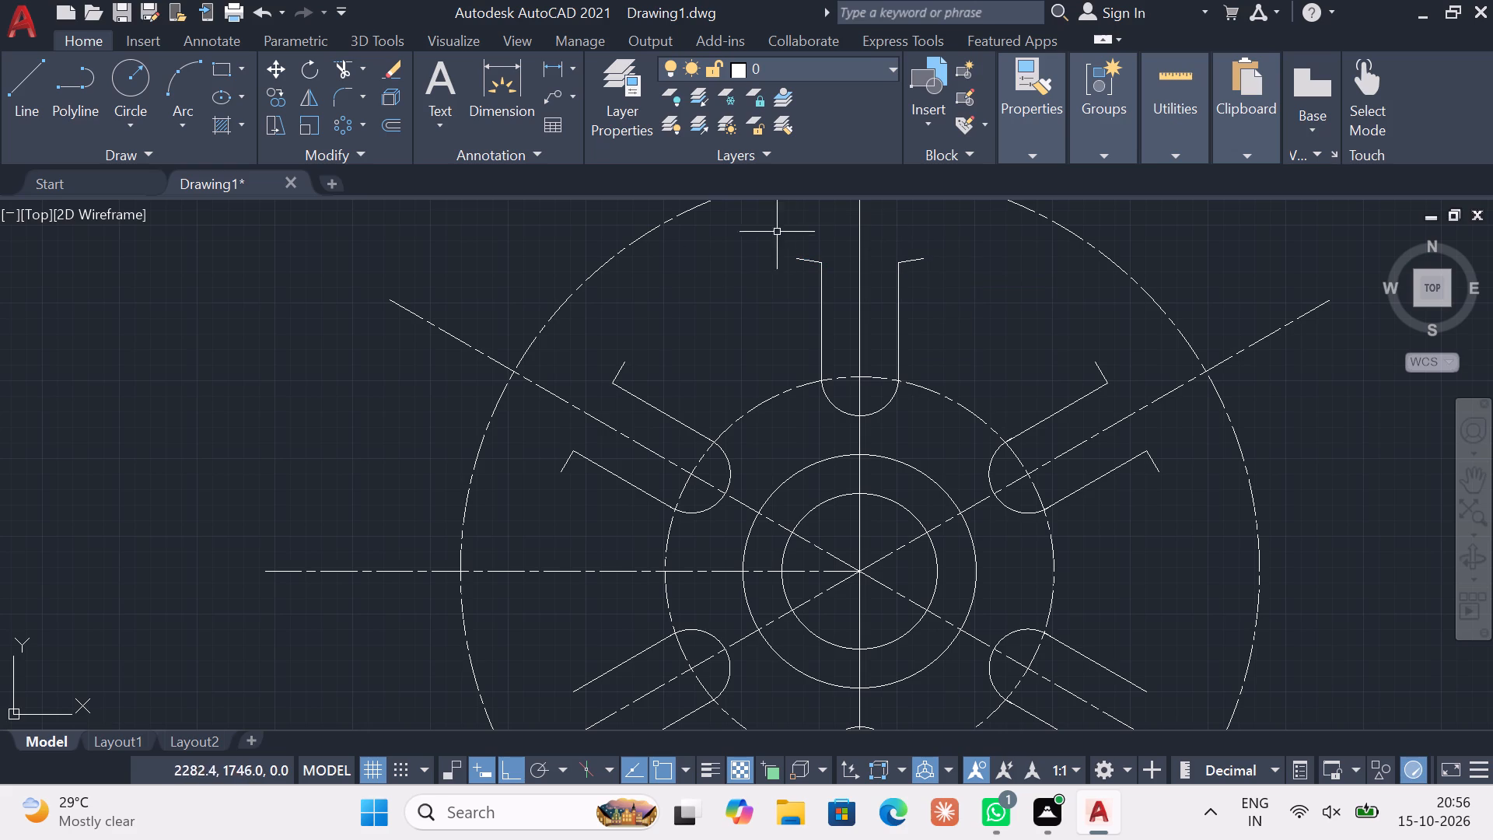
Delete the two end lines at the outer ends of the upper-left slot.
left_click(621, 372)
left_click(572, 460)
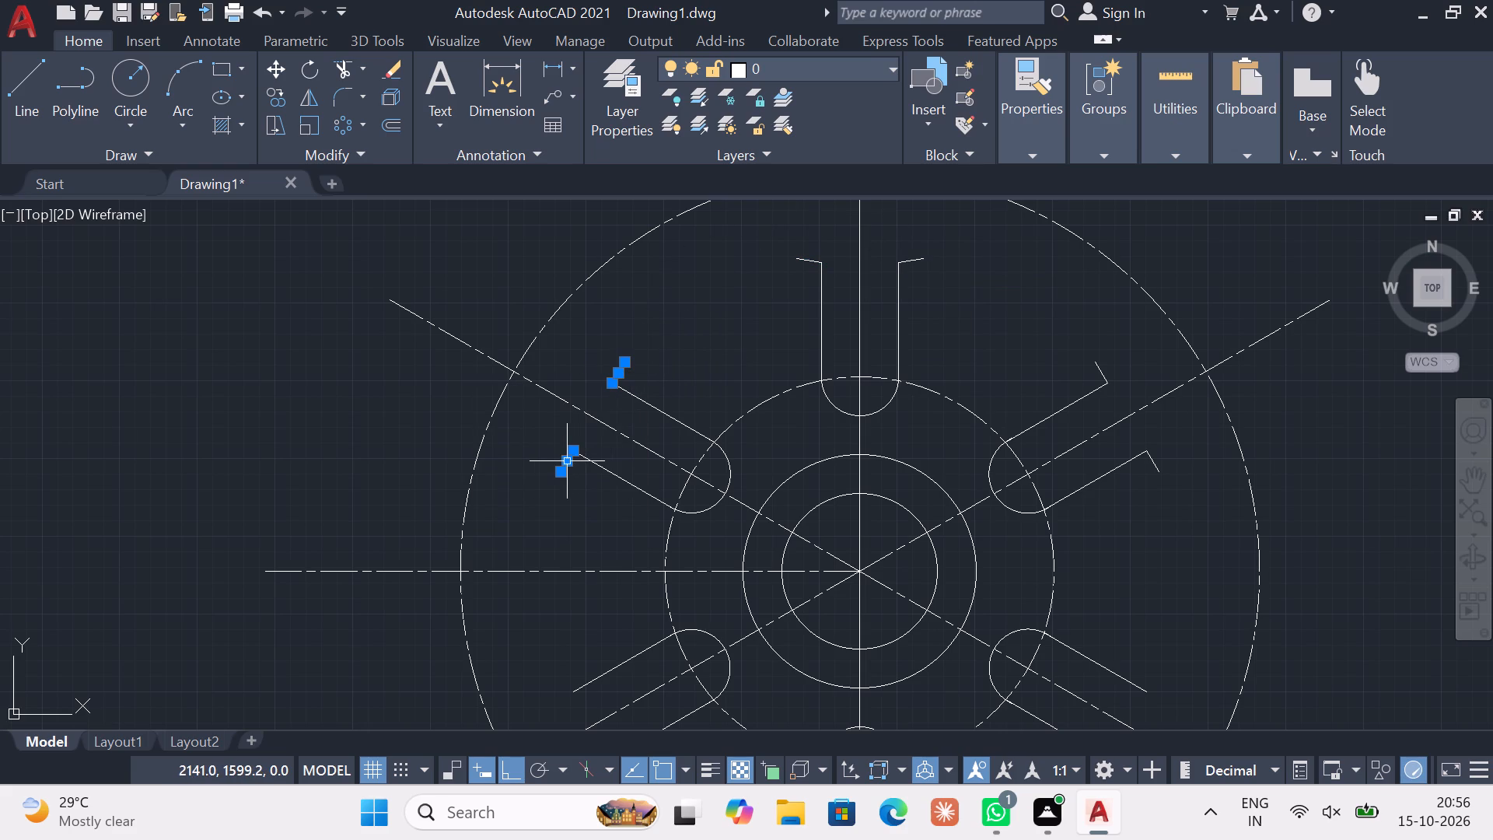
key("Delete")
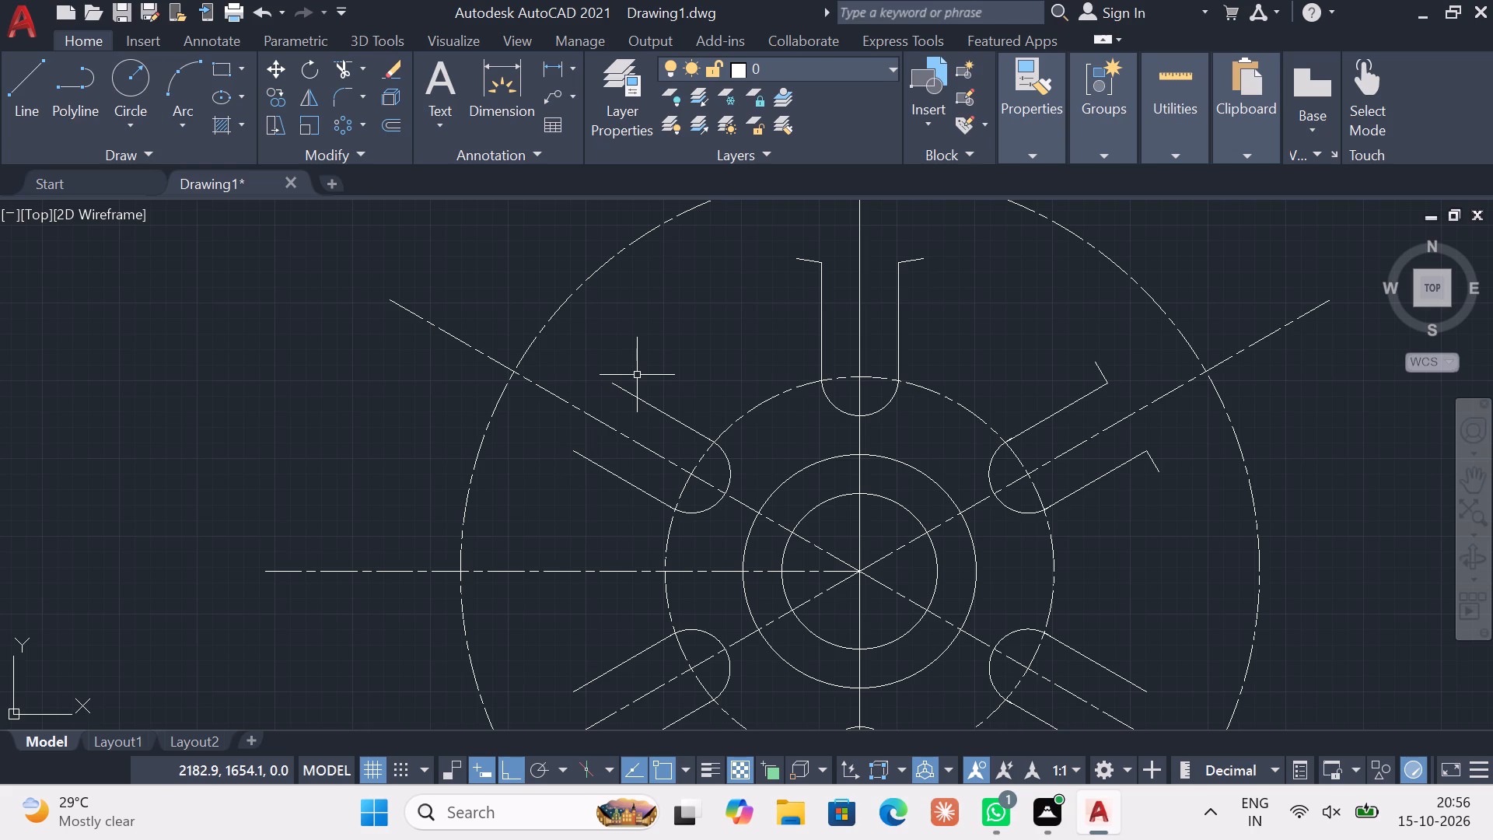
Draw a line 16 long at 80° upward from the outer end of the upper-left slot's upper side line.
left_click(33, 81)
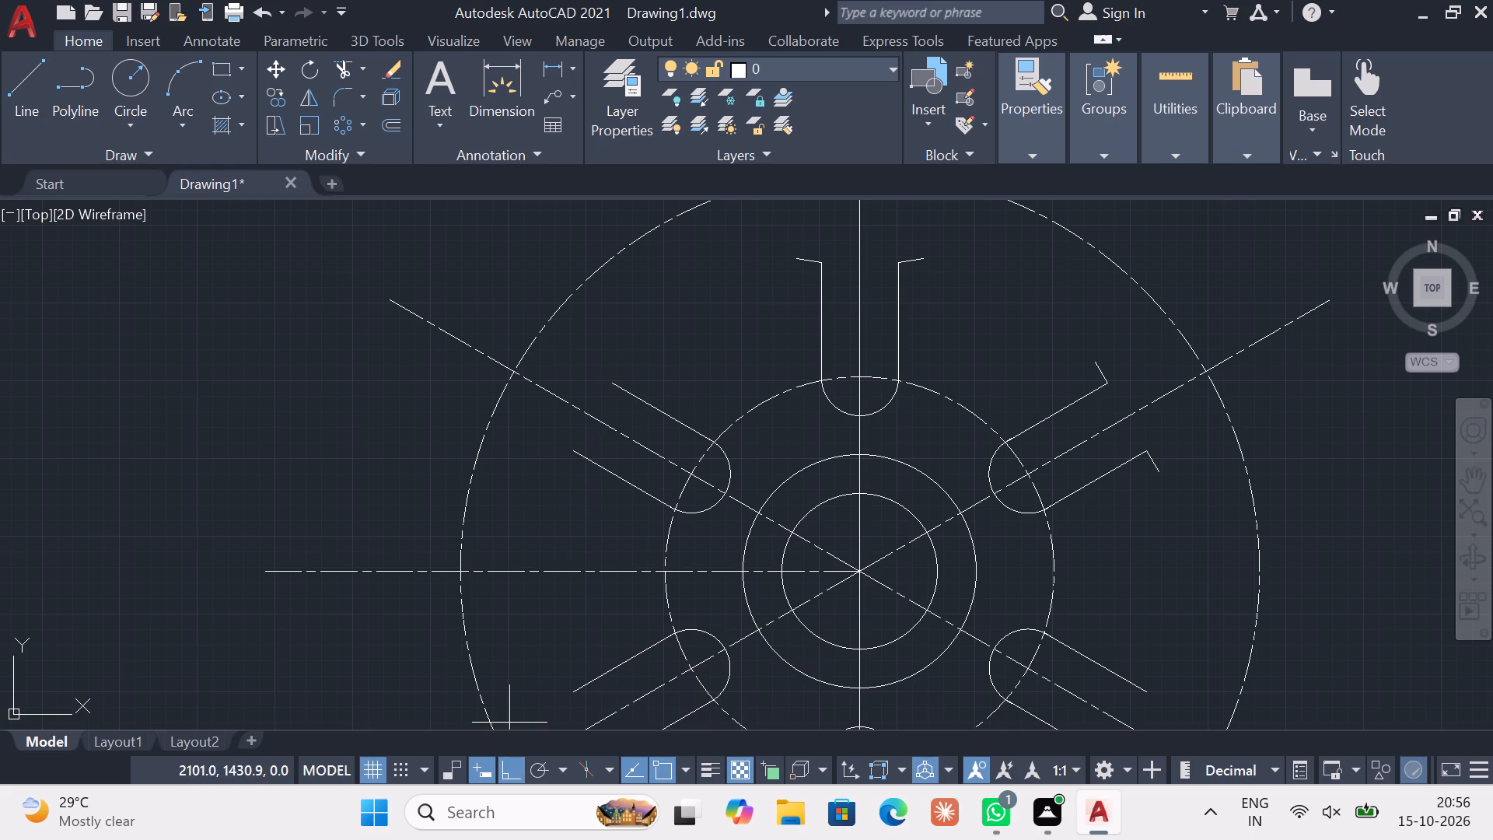
left_click(508, 769)
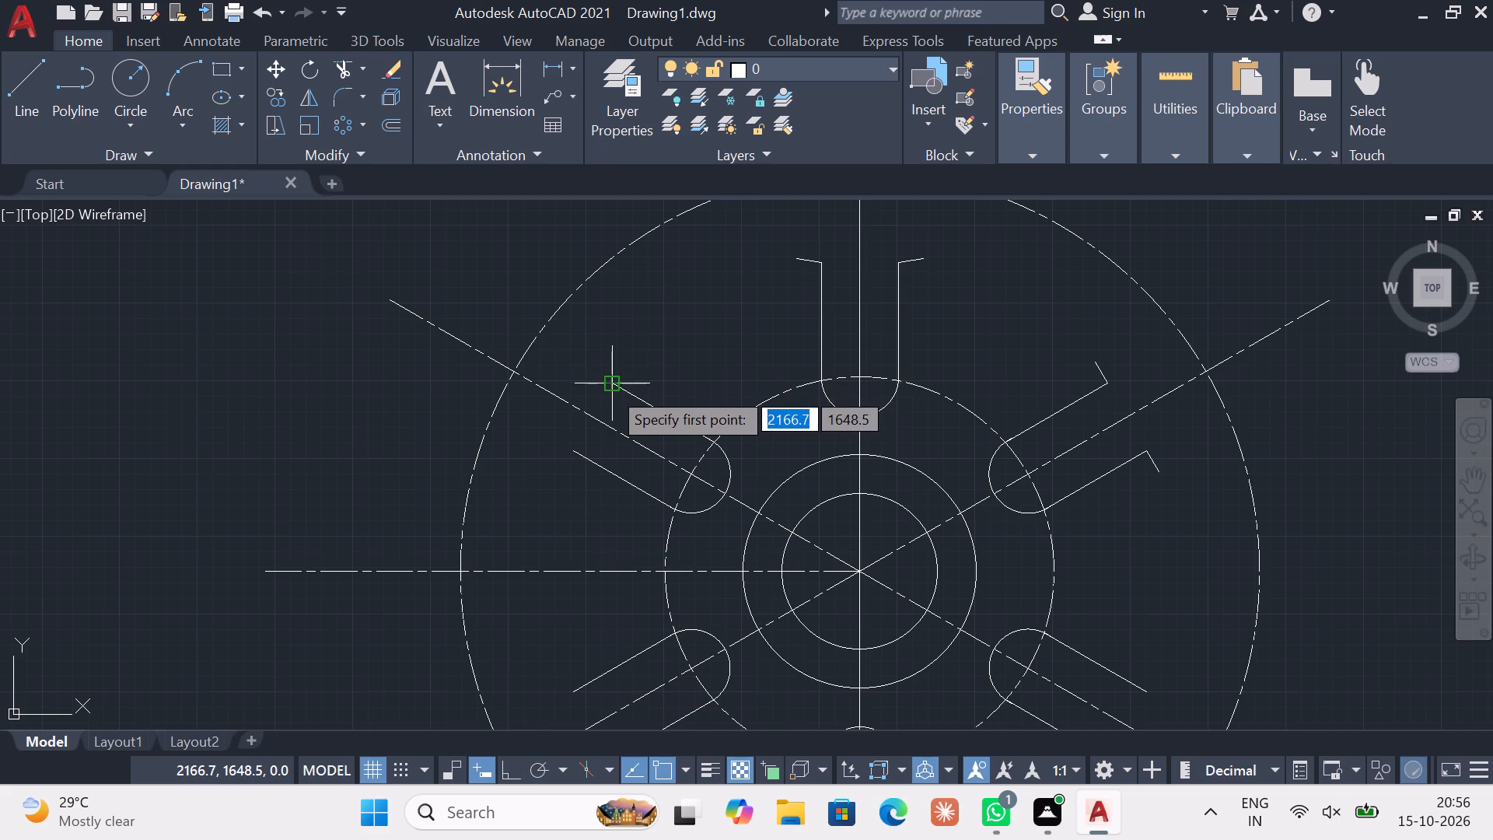
left_click(610, 388)
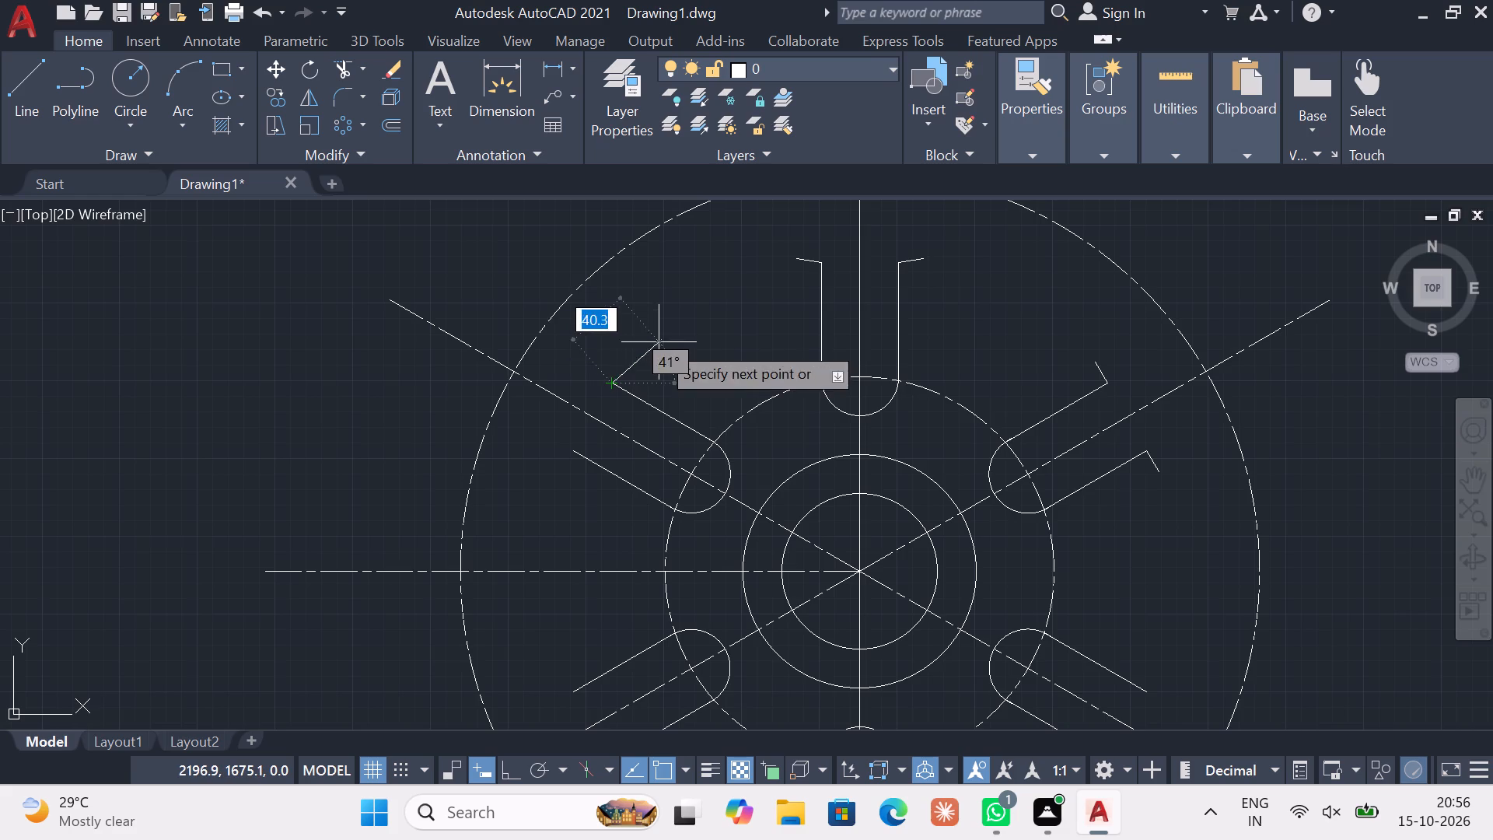
middle_click_drag(659, 342, 533, 355)
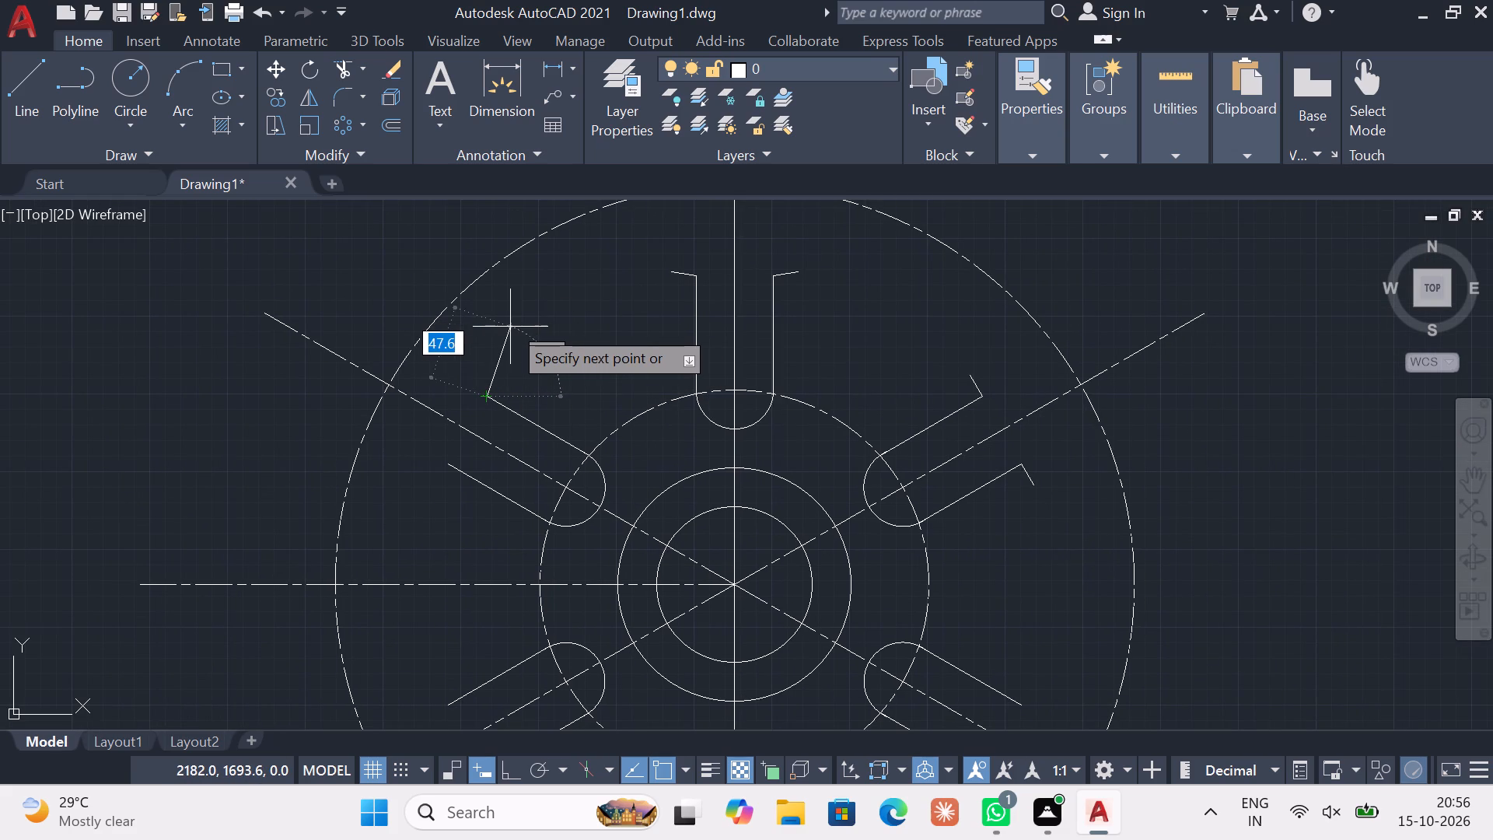
scroll(510, 327, "up", 2)
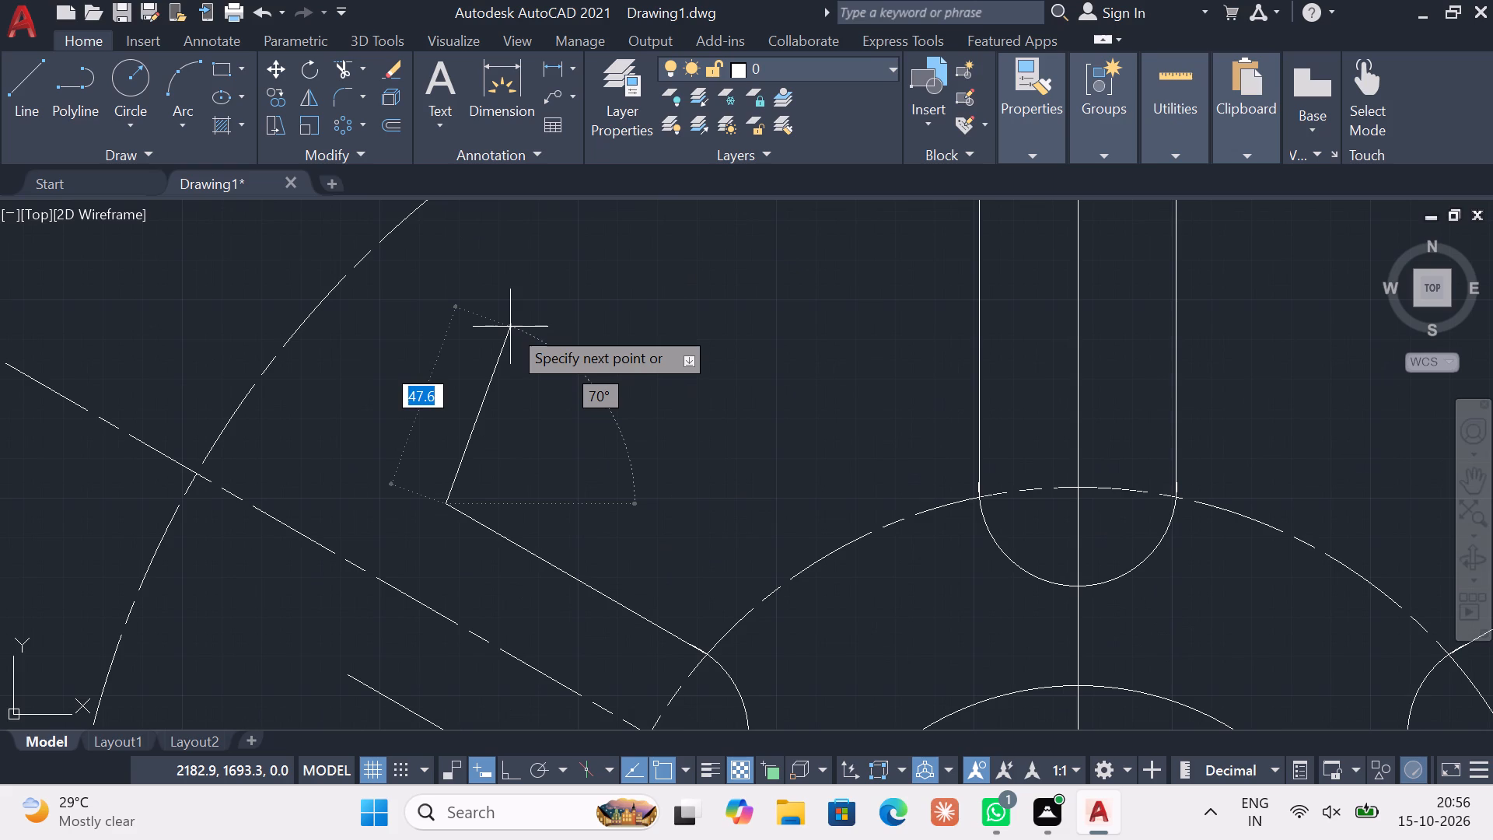
type("16")
key("Tab")
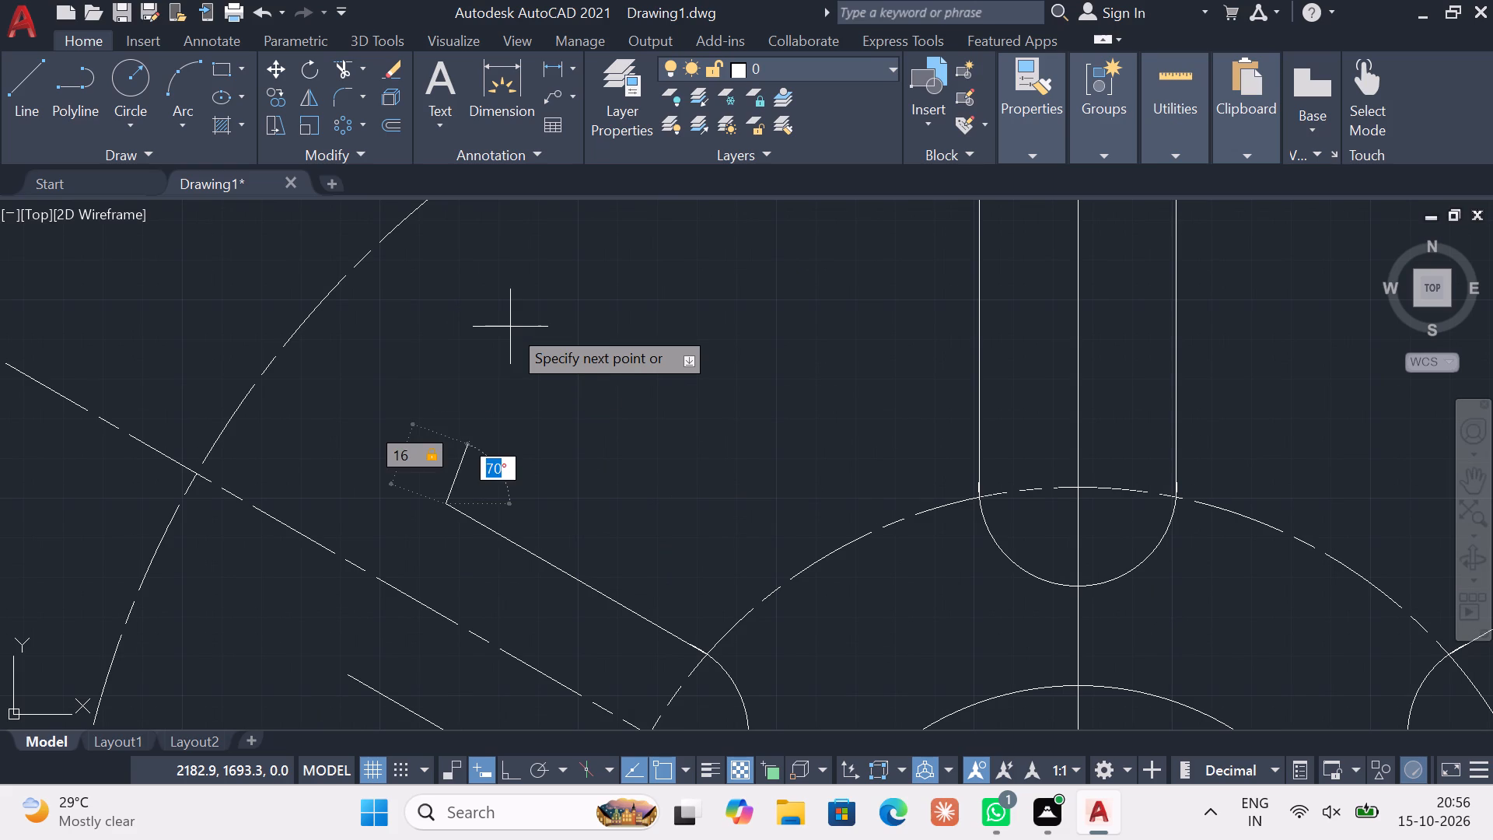
type("80")
key("Return")
key("Escape")
Draw a line 16 long at 140° sloping down-left from the outer end of the upper-left slot's lower side line.
middle_click_drag(445, 432, 522, 335)
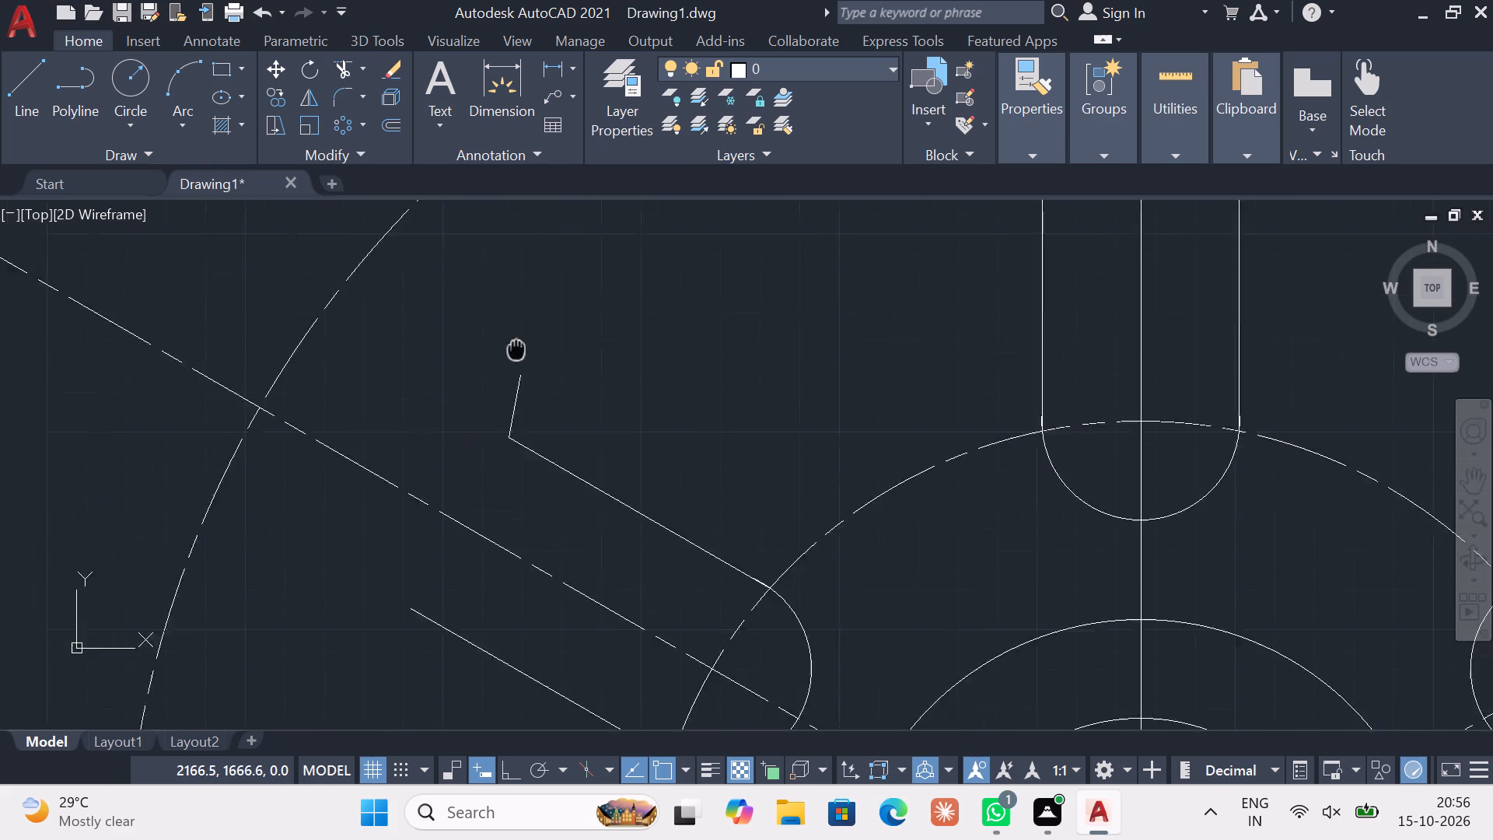
middle_click_drag(522, 335, 575, 233)
left_click_drag(16, 110, 34, 121)
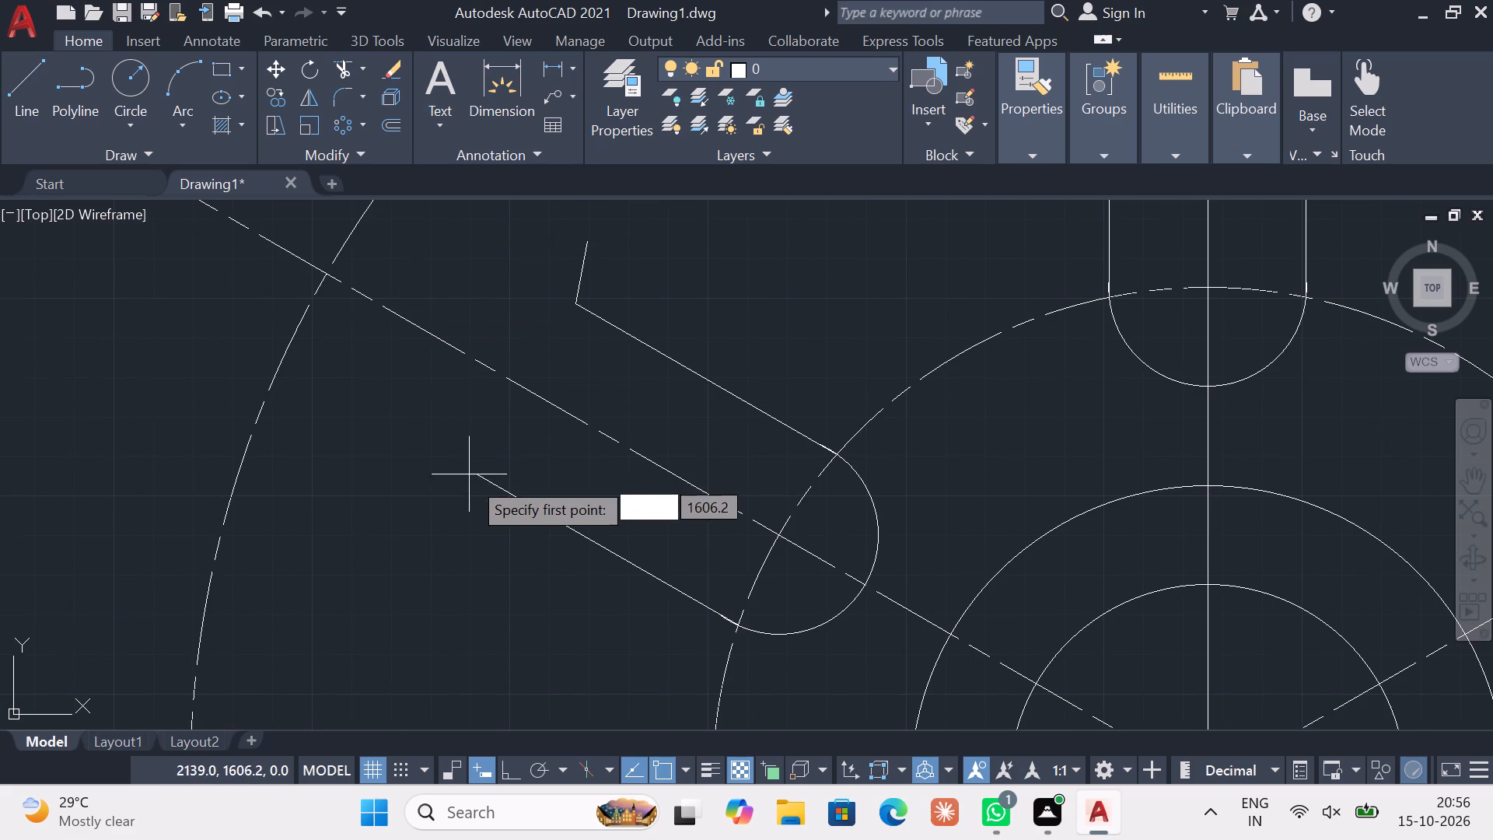
left_click(470, 478)
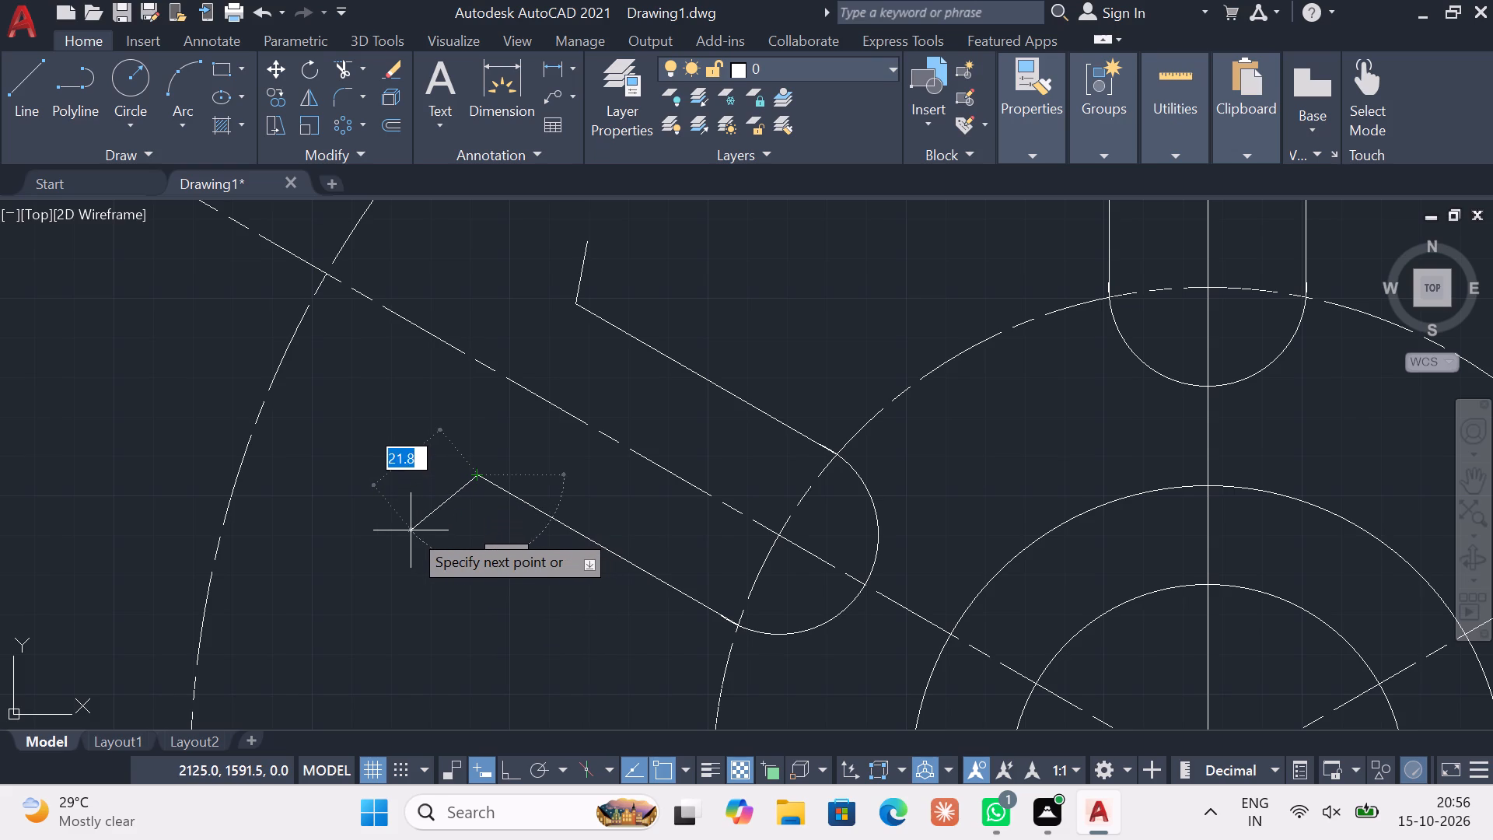
scroll(408, 527, "up", 1)
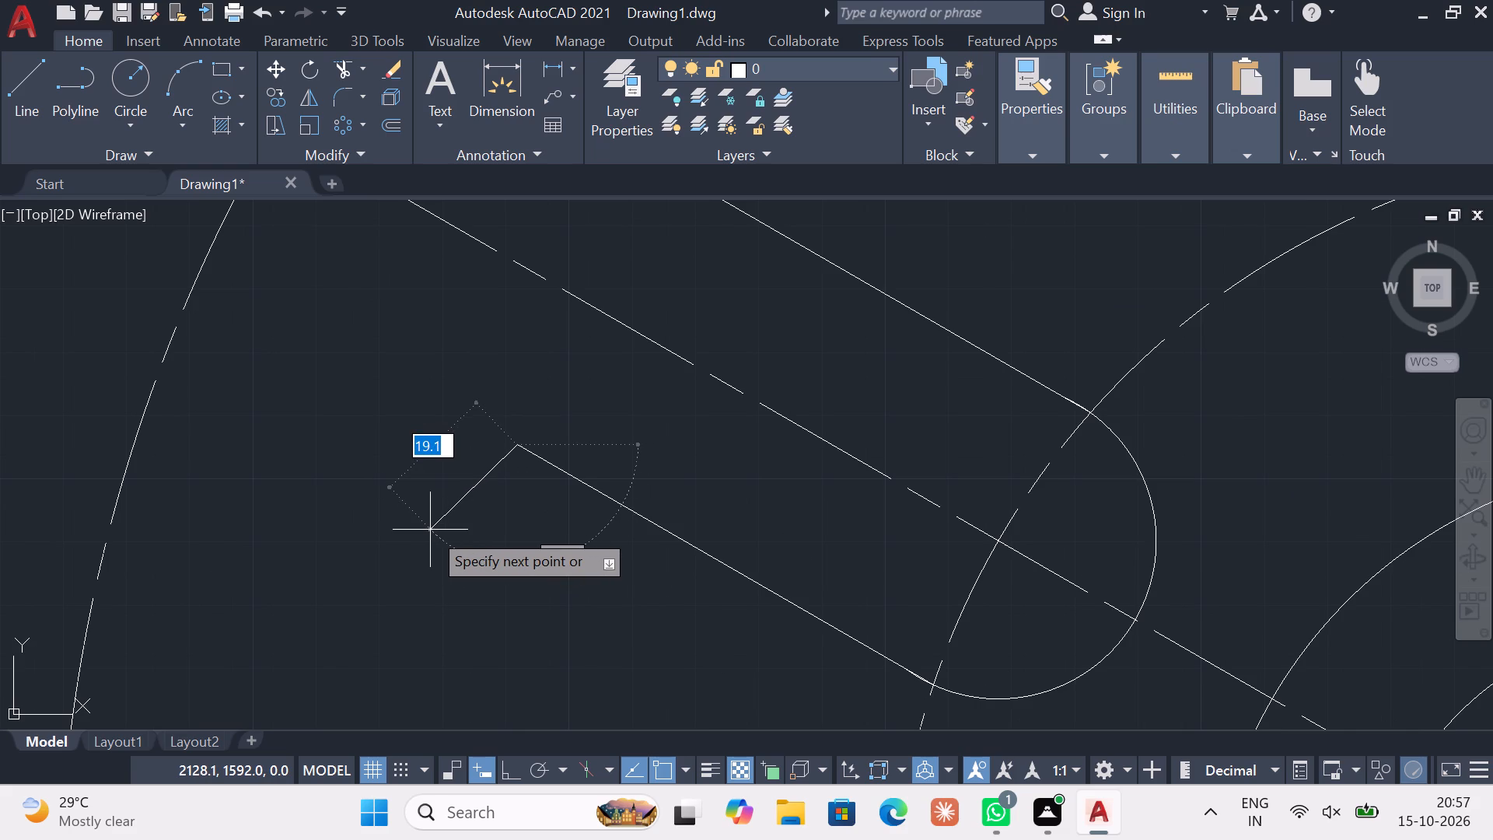
type("16")
key("Tab")
type("140")
key("Return")
key("Escape")
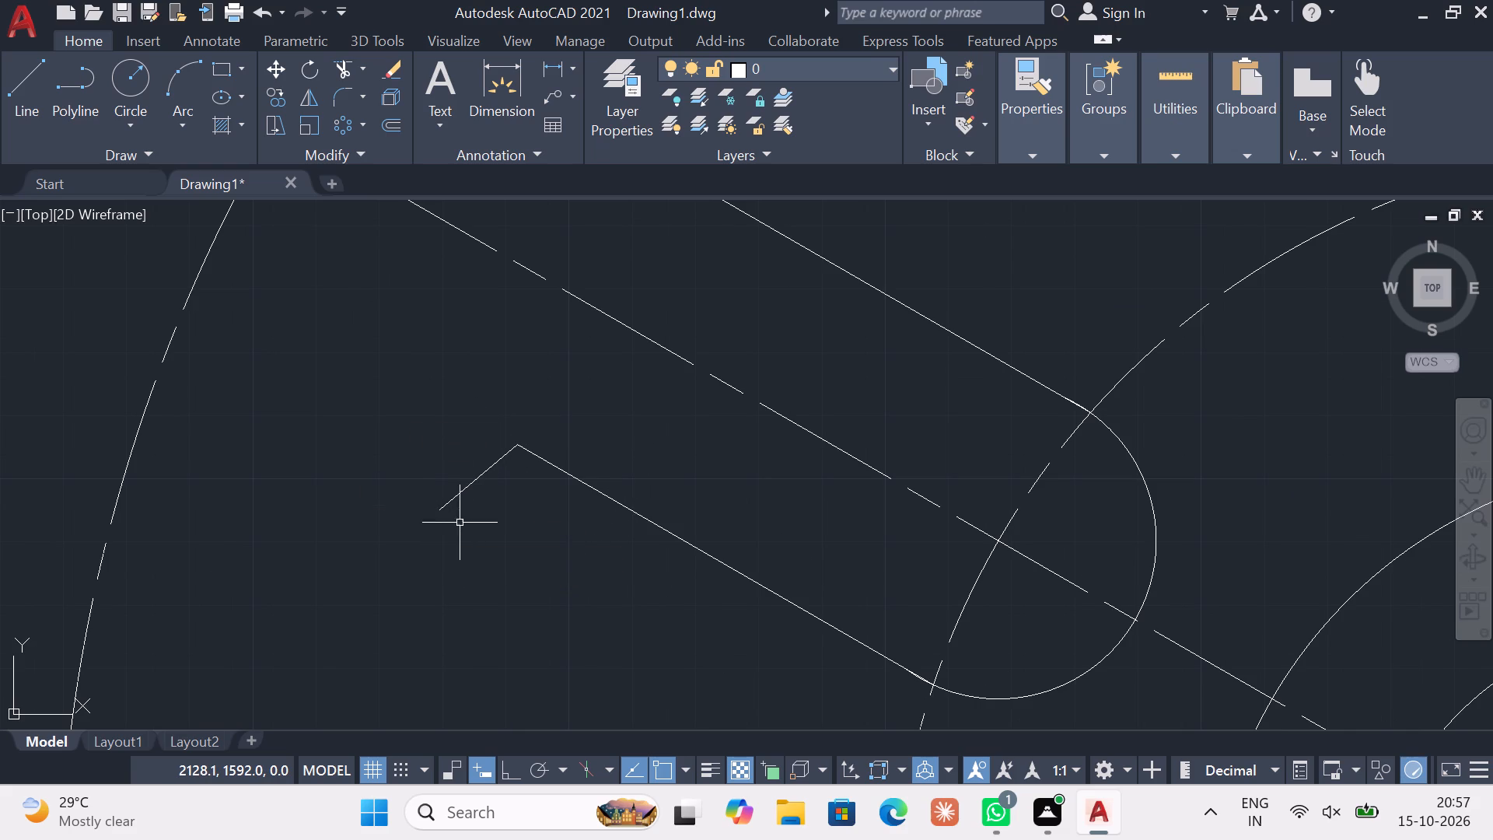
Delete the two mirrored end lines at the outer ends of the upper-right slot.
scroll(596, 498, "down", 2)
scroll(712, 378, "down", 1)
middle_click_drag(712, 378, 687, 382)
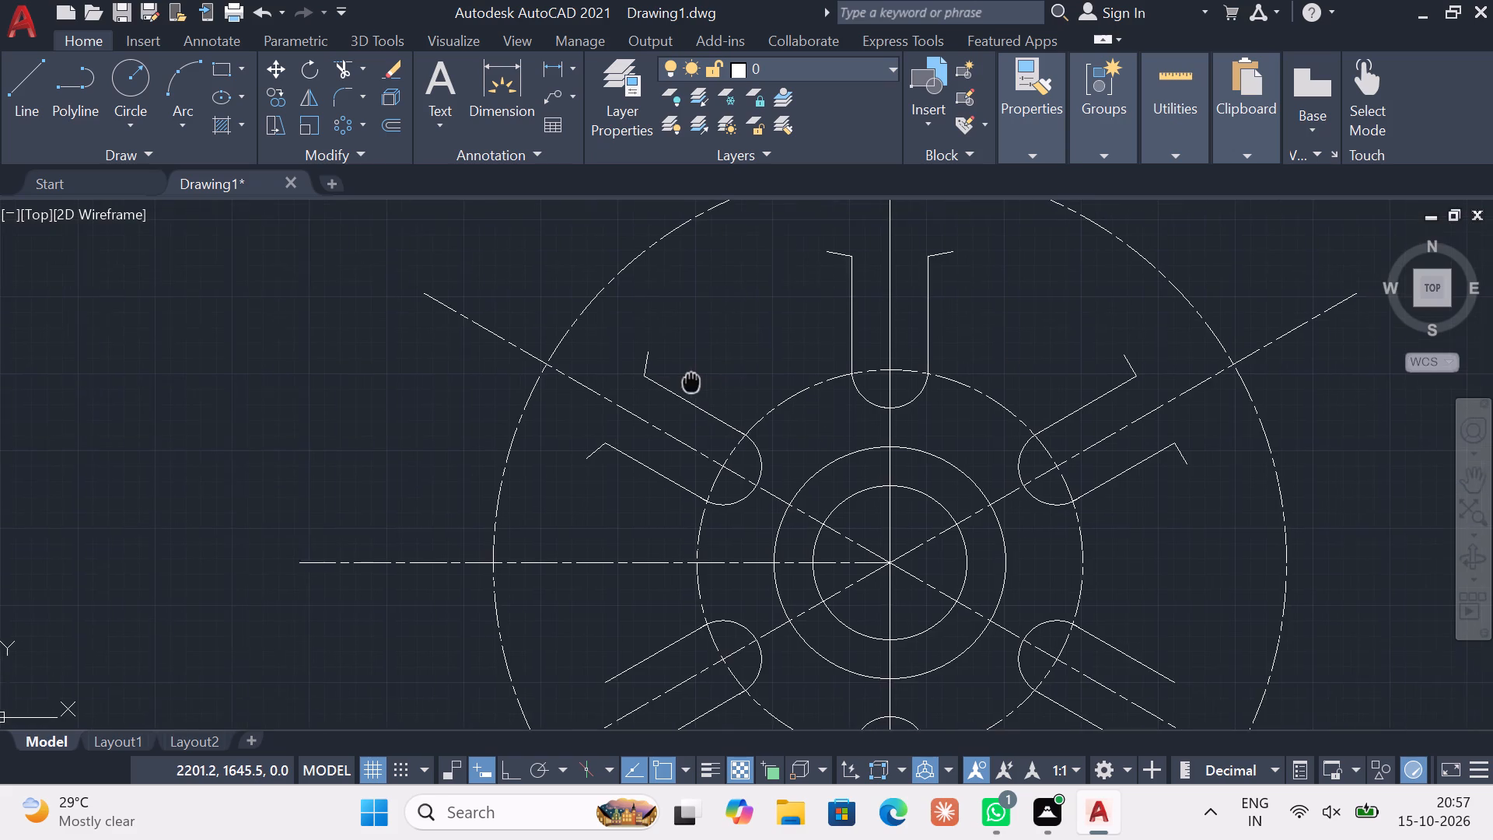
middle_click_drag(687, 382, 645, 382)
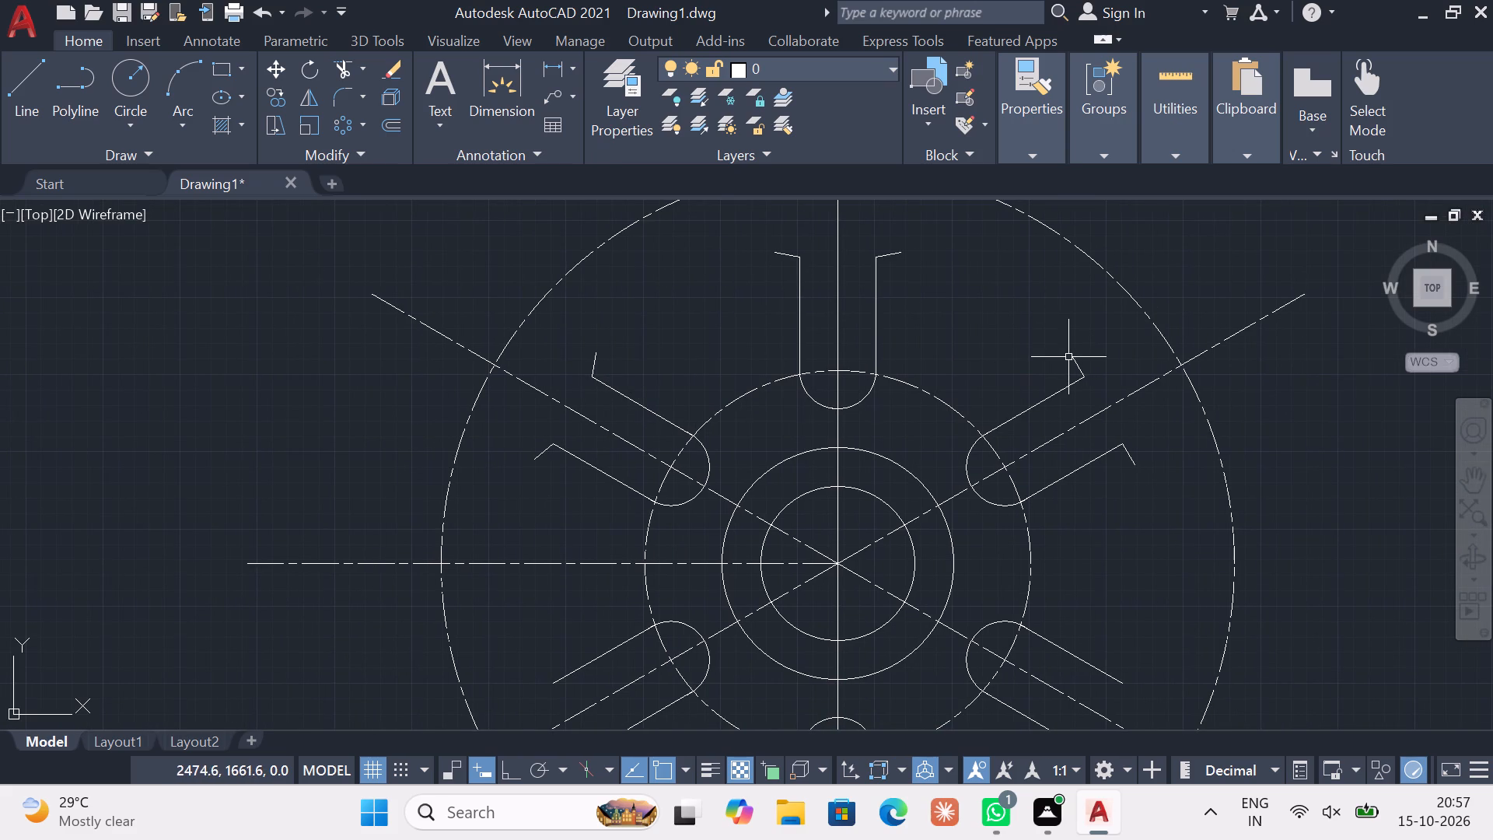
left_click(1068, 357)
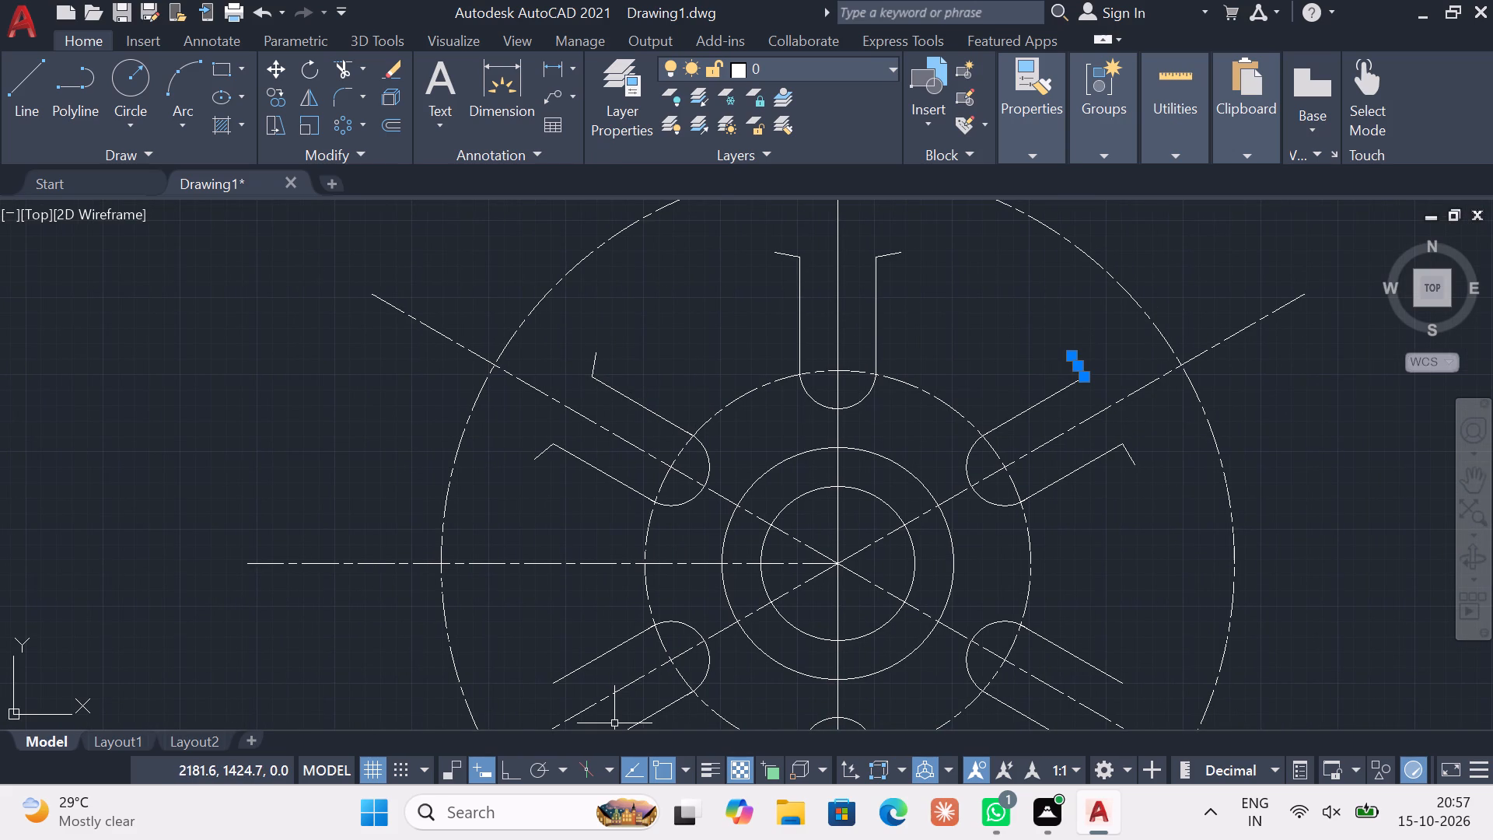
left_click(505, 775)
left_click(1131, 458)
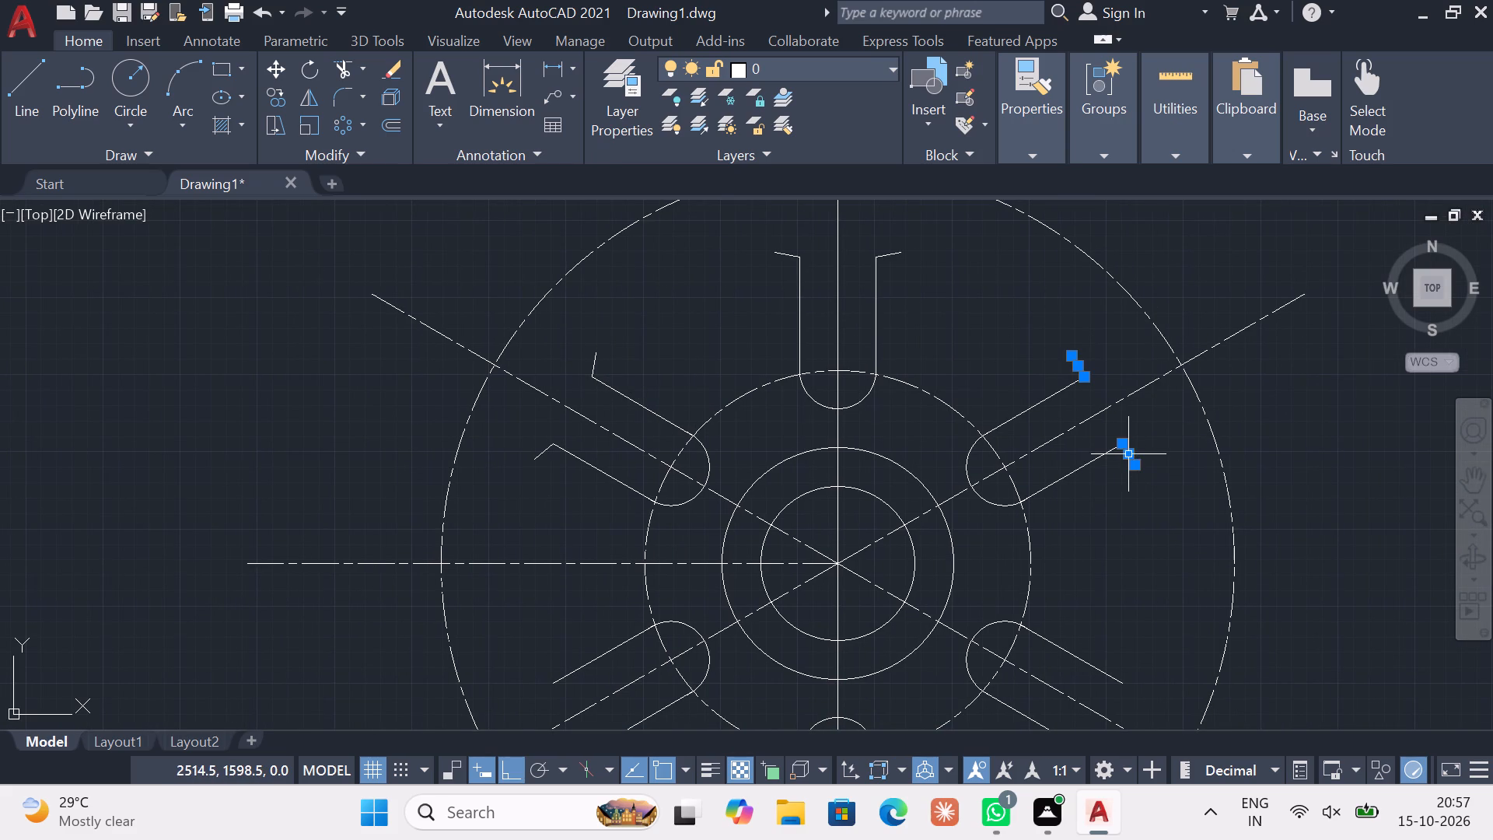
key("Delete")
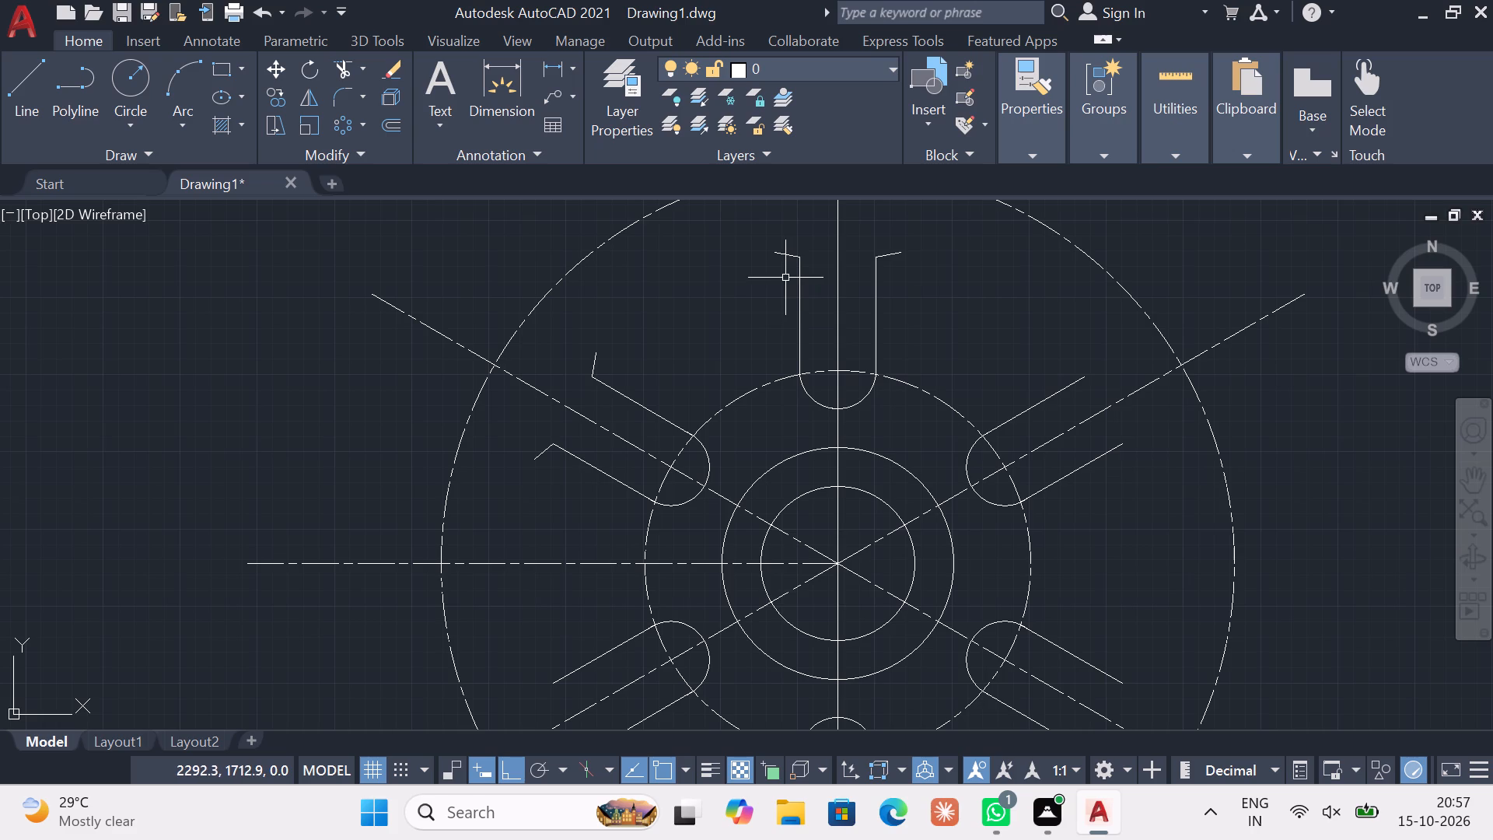
Mirror the upper-left slot's two end lines about the vertical centre line onto the upper-right slot, keeping the originals.
left_click(299, 98)
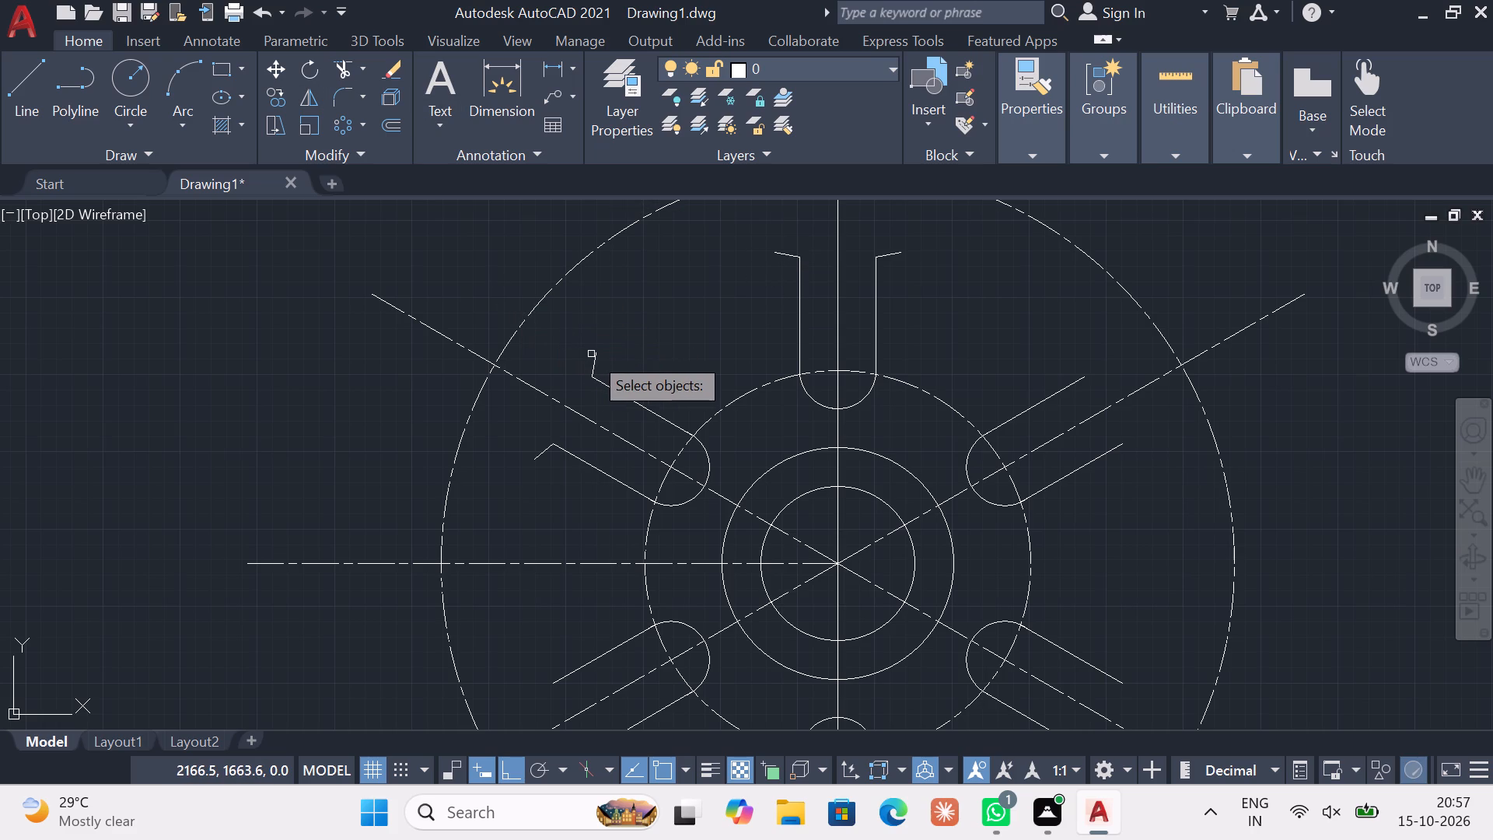
left_click(596, 358)
left_click(543, 456)
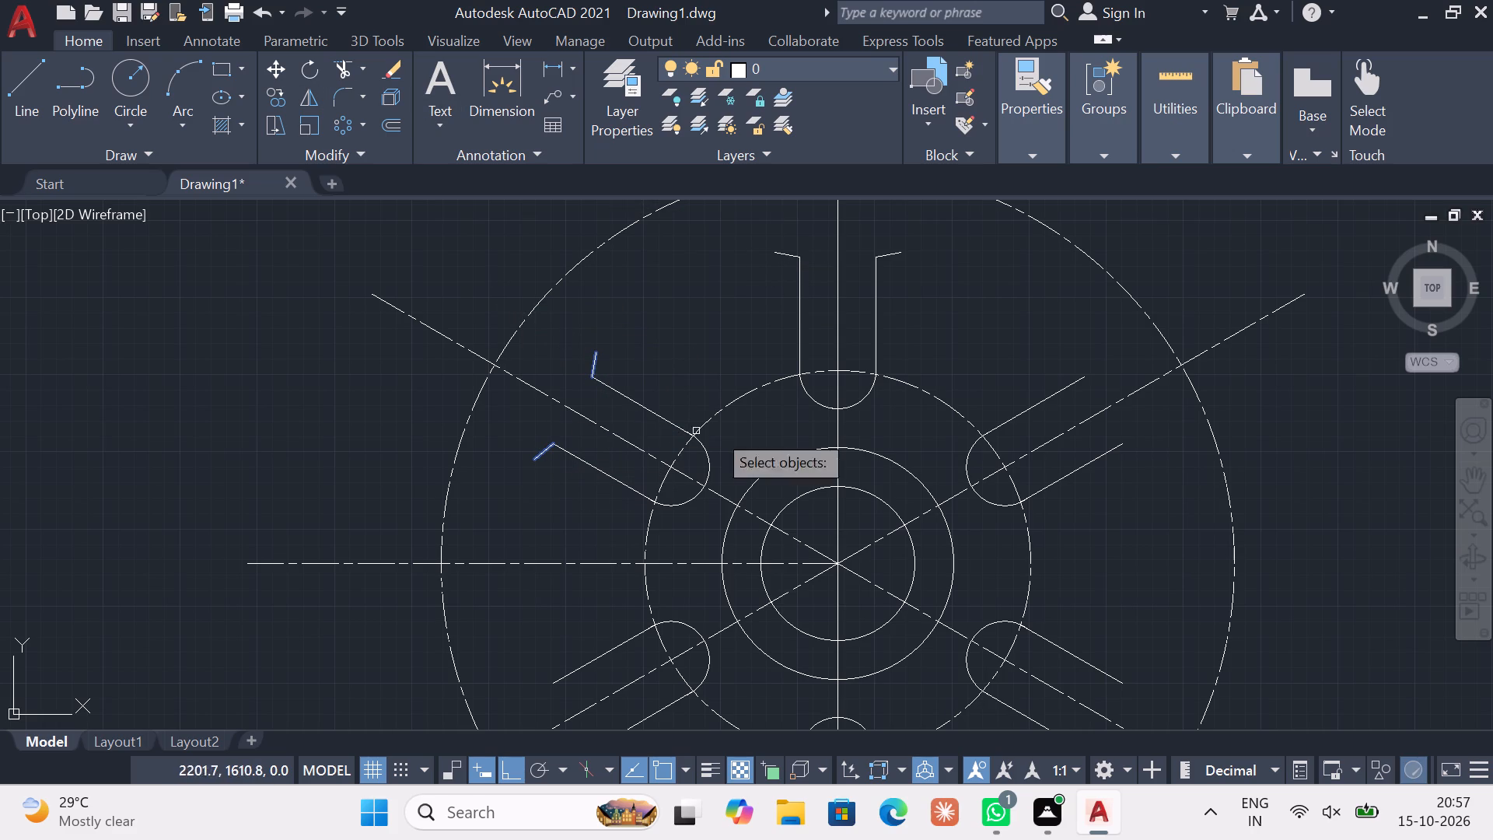
right_click(869, 429)
left_click(842, 561)
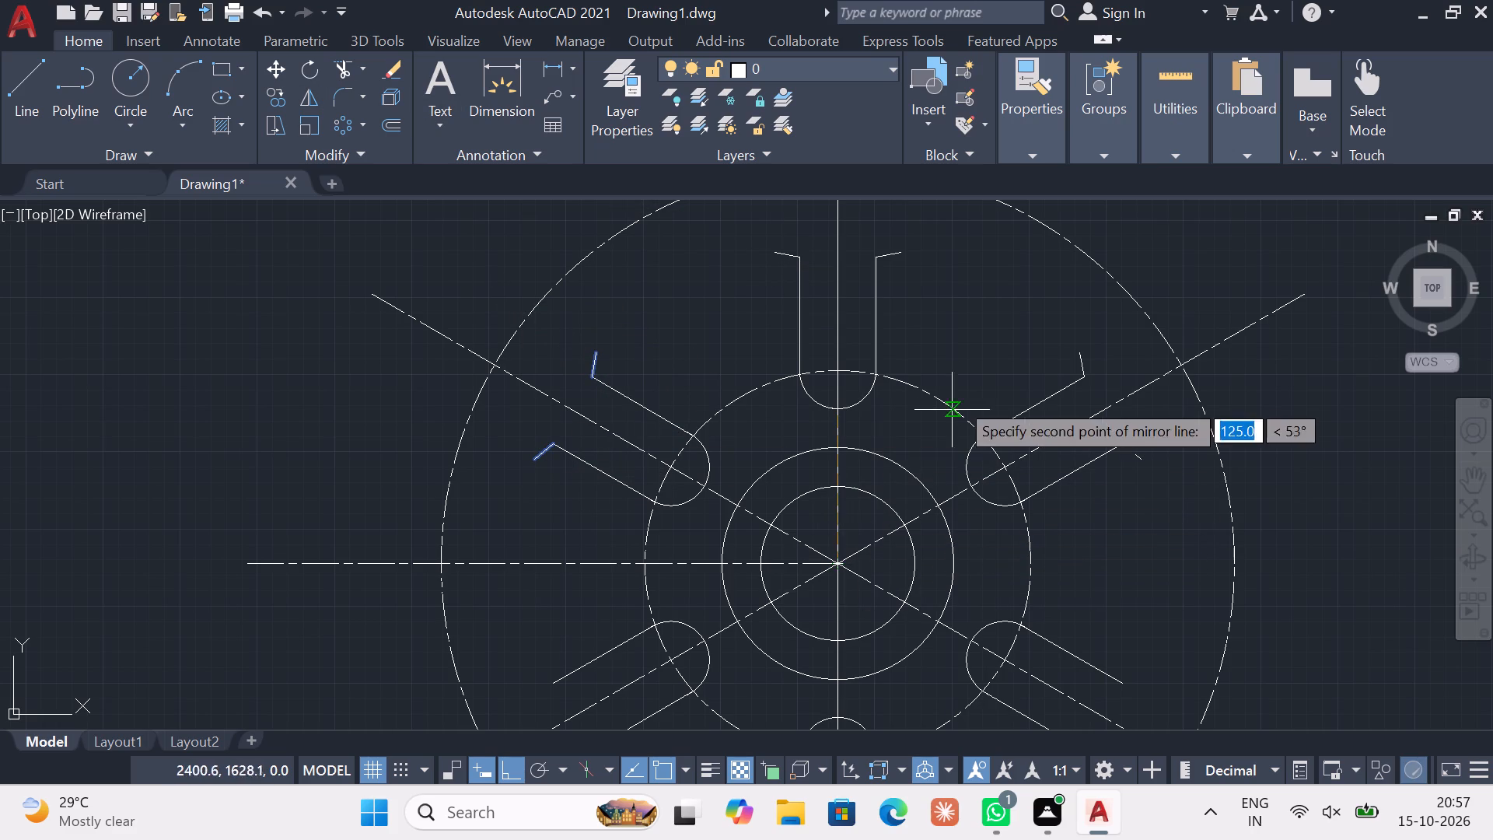
left_click(957, 381)
left_click_drag(998, 467, 957, 381)
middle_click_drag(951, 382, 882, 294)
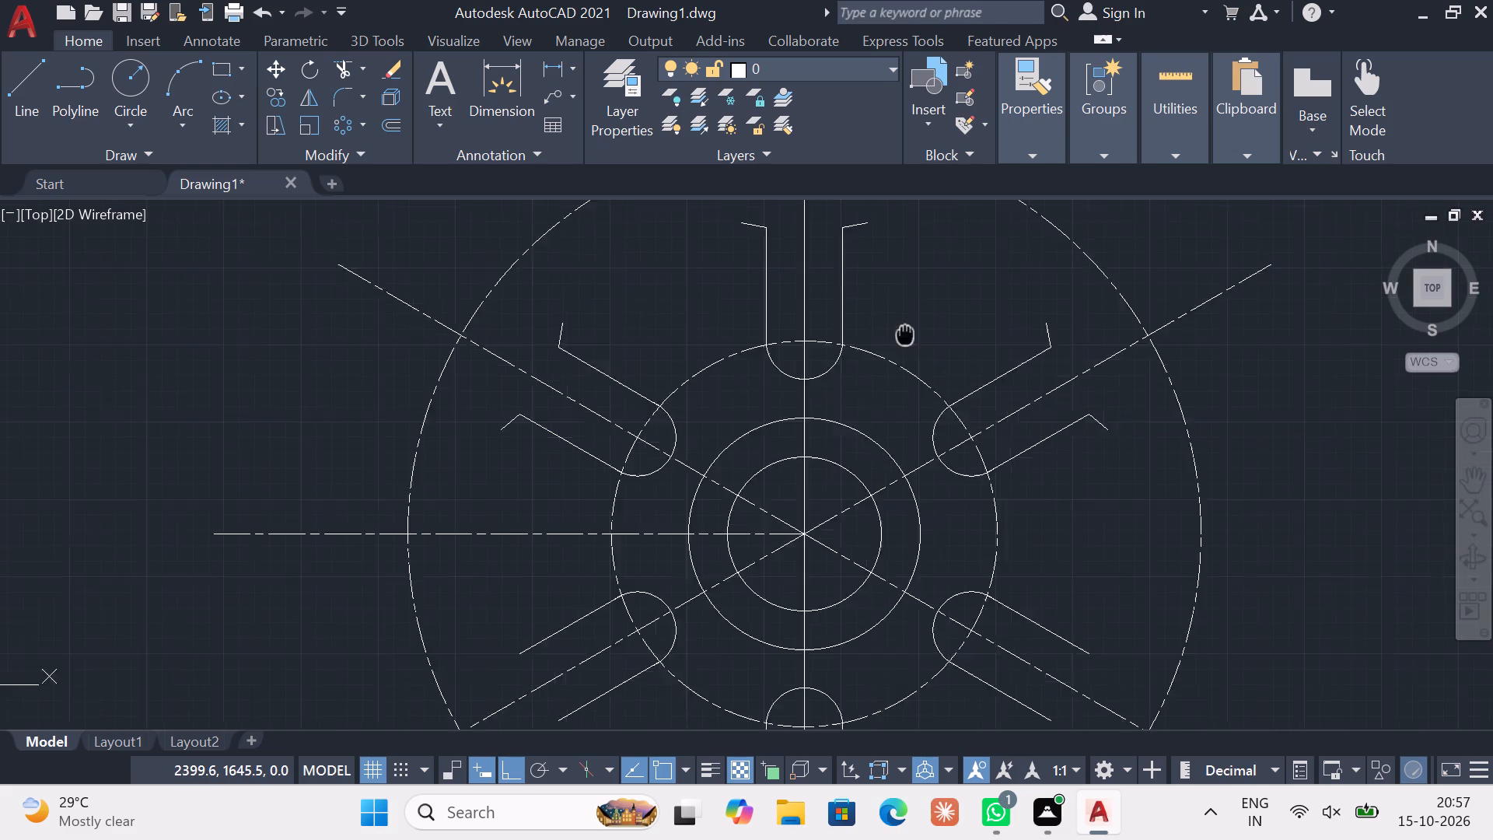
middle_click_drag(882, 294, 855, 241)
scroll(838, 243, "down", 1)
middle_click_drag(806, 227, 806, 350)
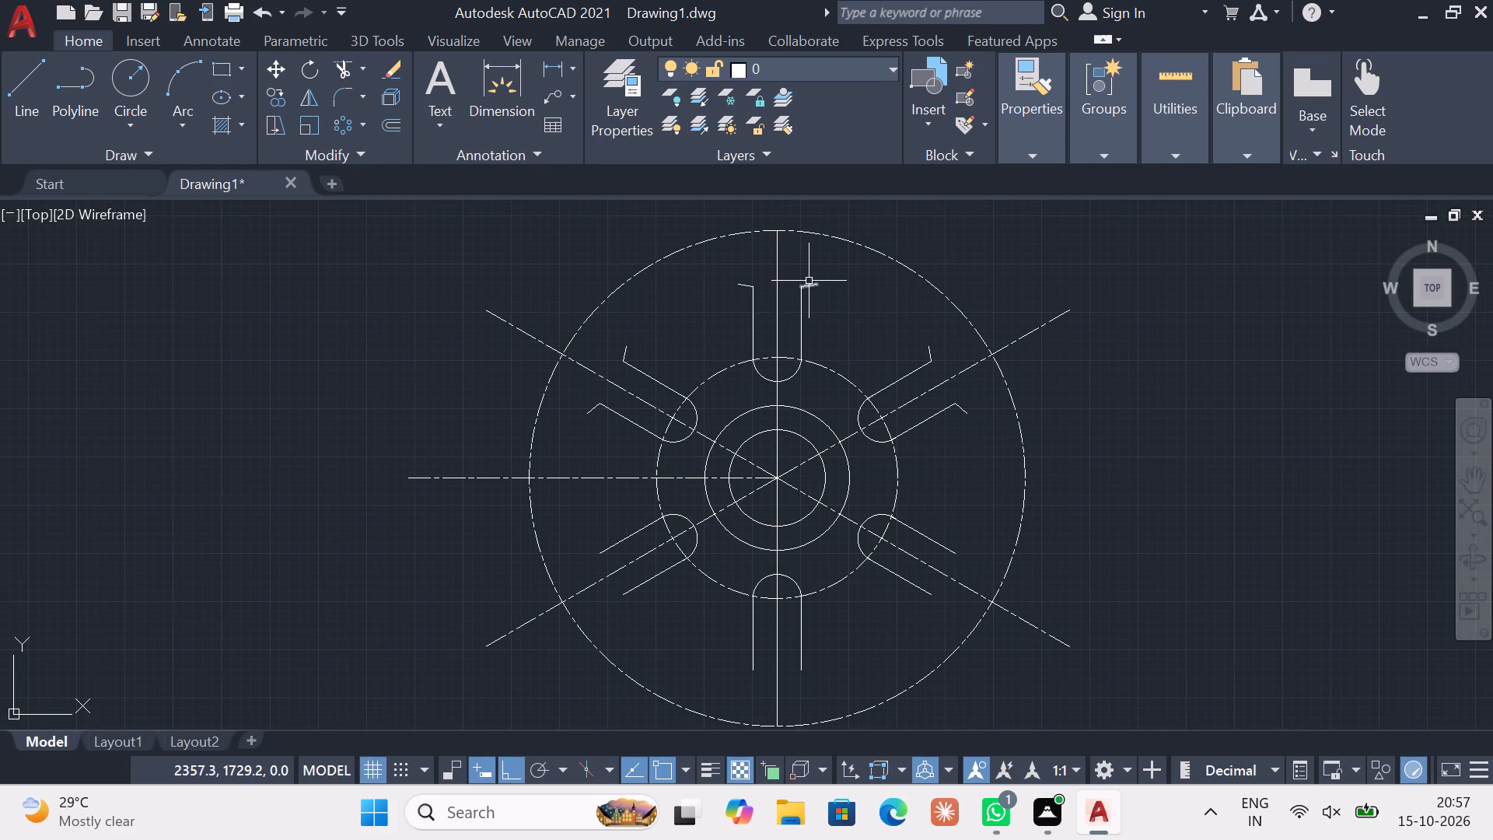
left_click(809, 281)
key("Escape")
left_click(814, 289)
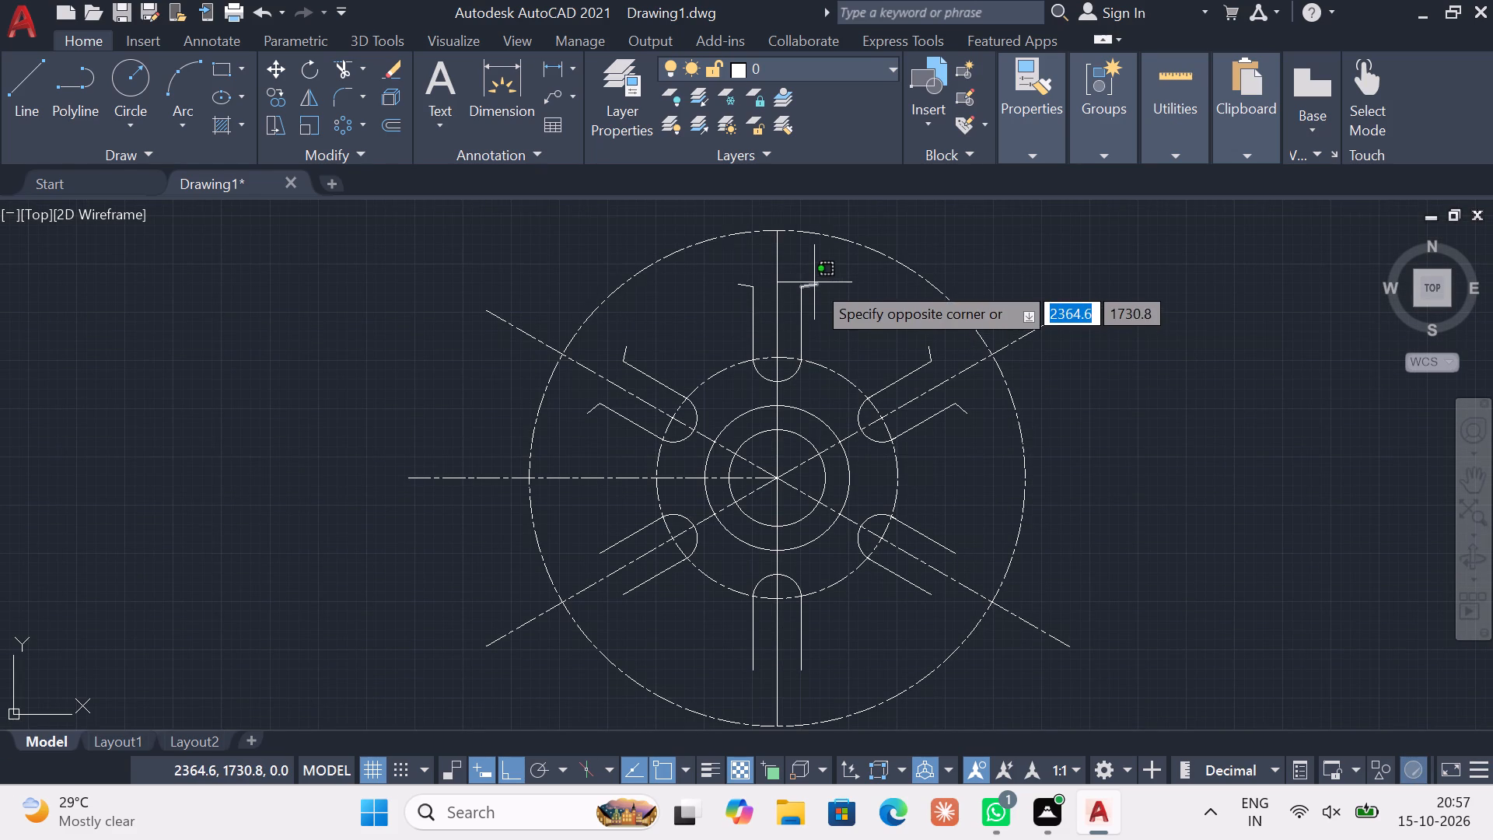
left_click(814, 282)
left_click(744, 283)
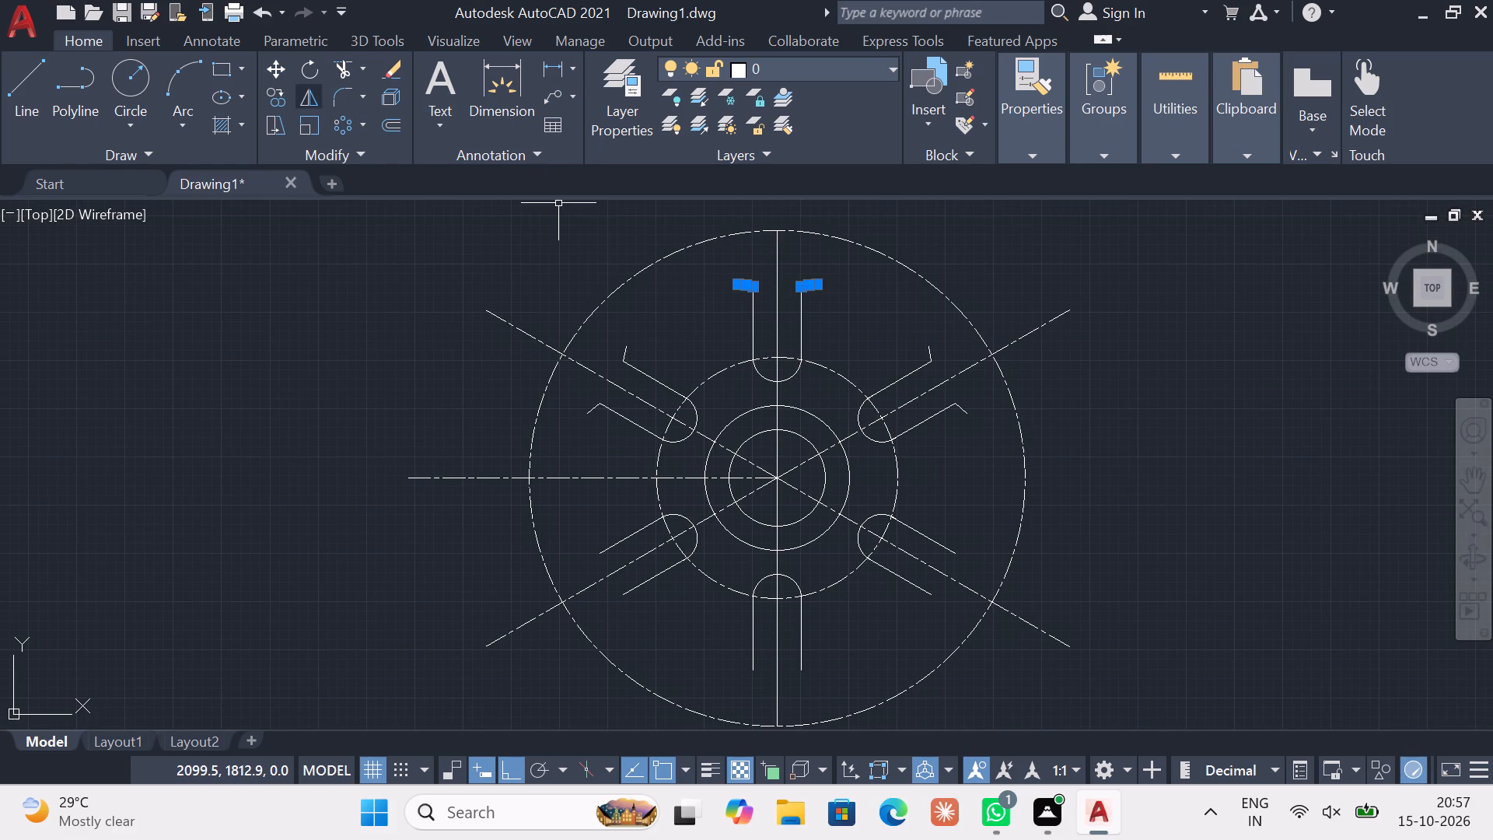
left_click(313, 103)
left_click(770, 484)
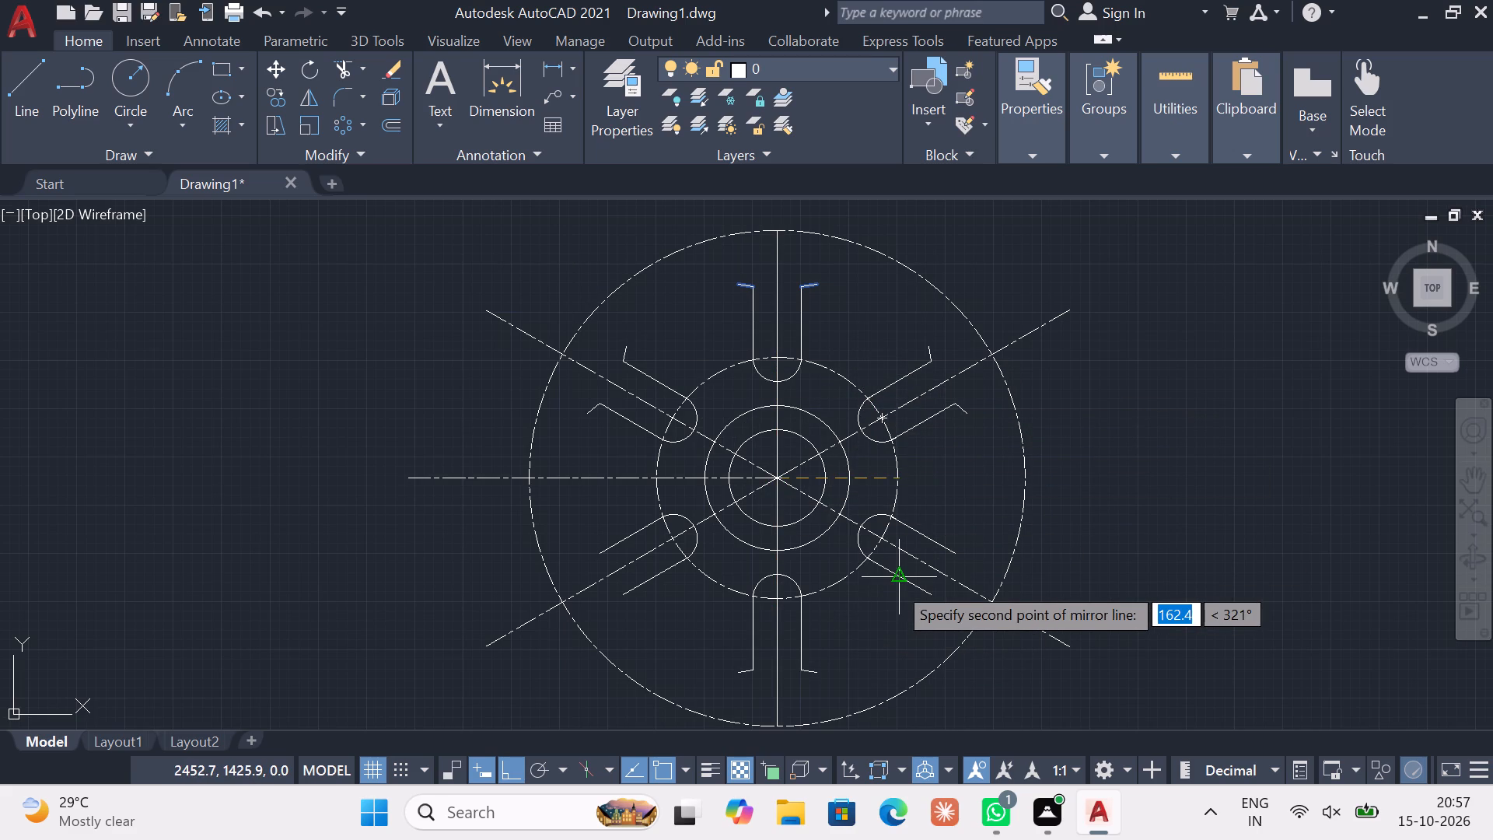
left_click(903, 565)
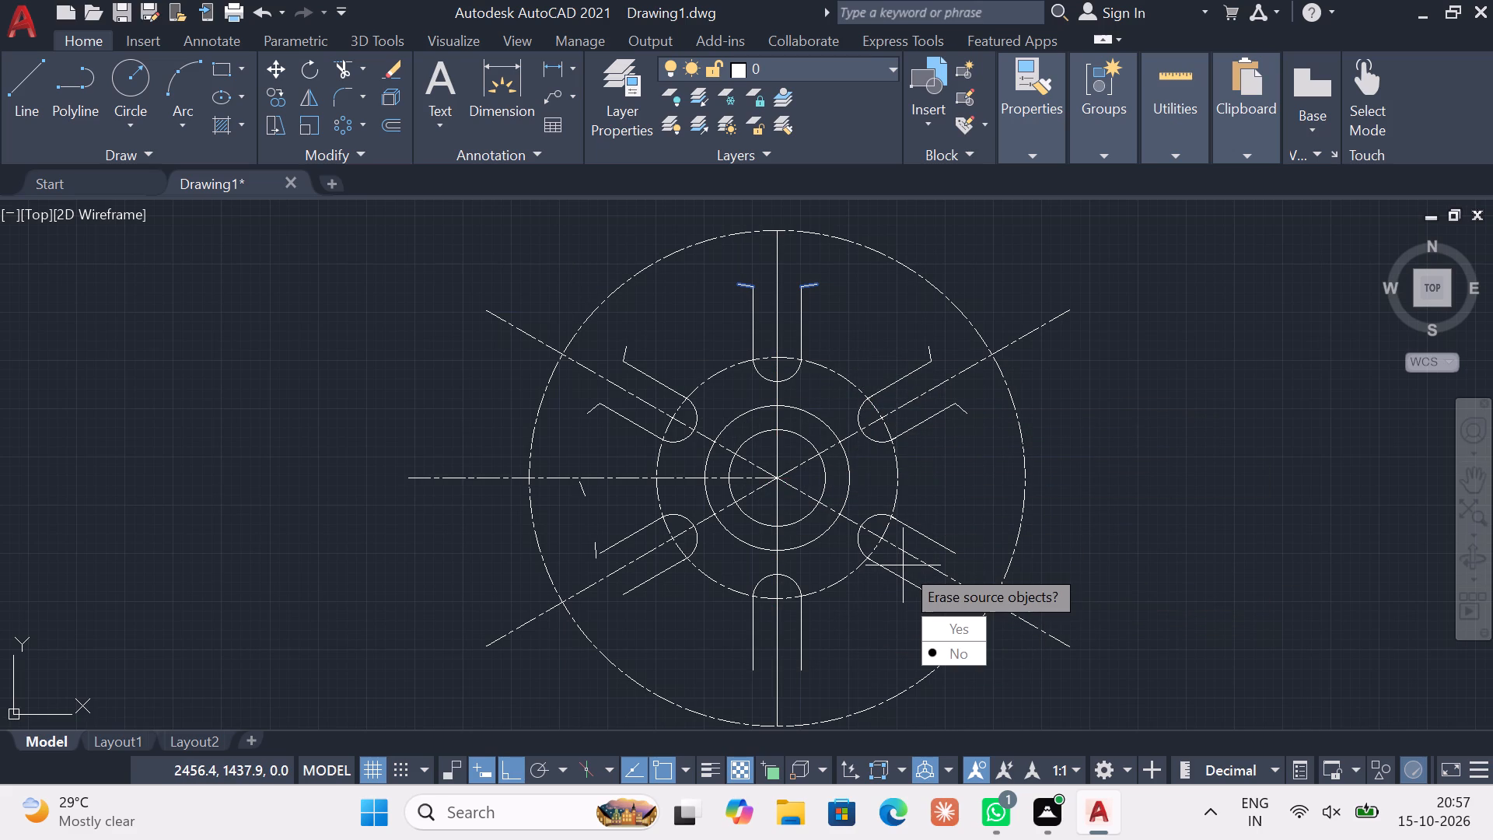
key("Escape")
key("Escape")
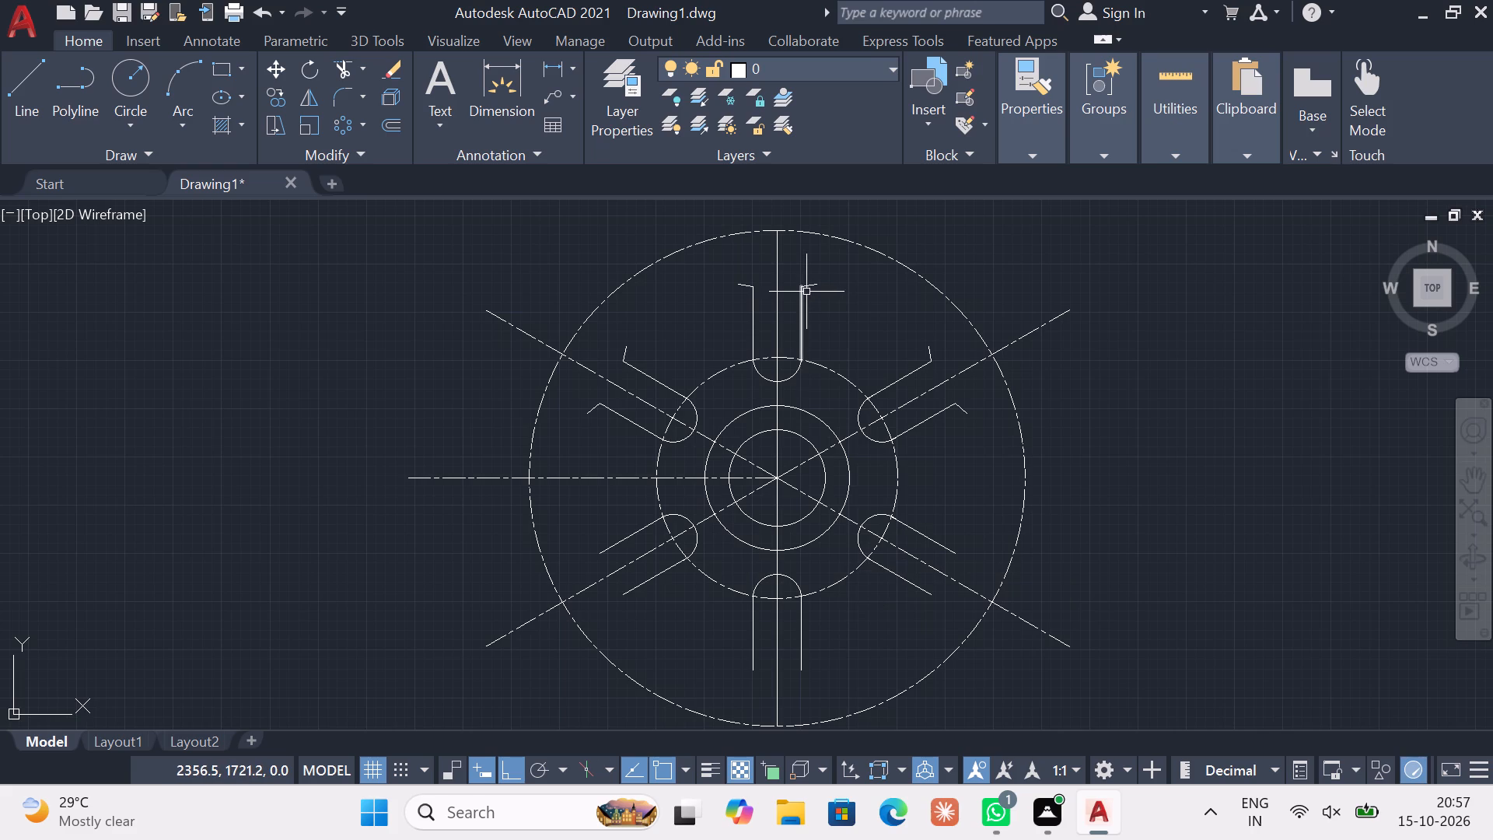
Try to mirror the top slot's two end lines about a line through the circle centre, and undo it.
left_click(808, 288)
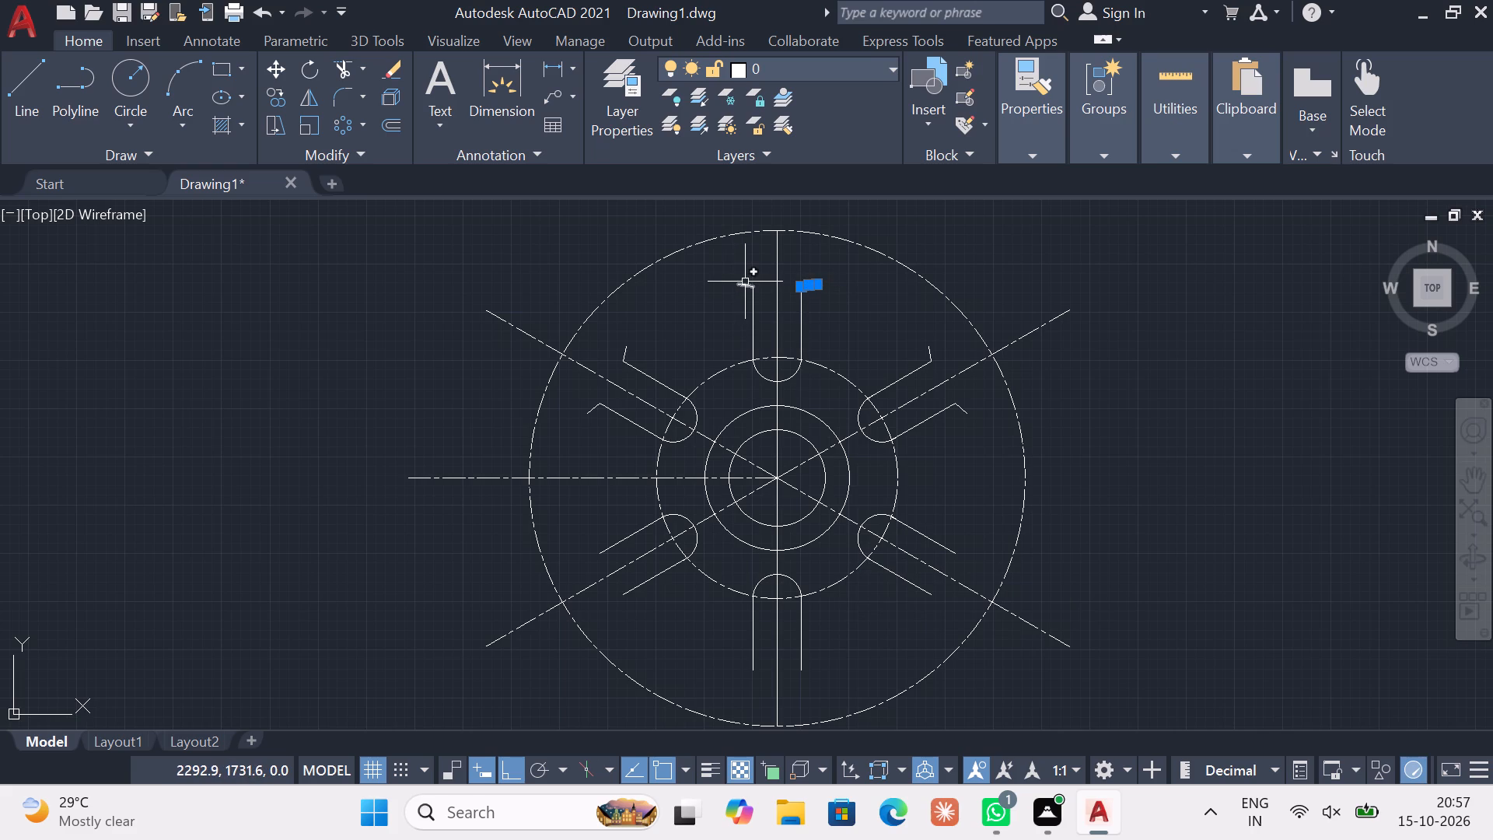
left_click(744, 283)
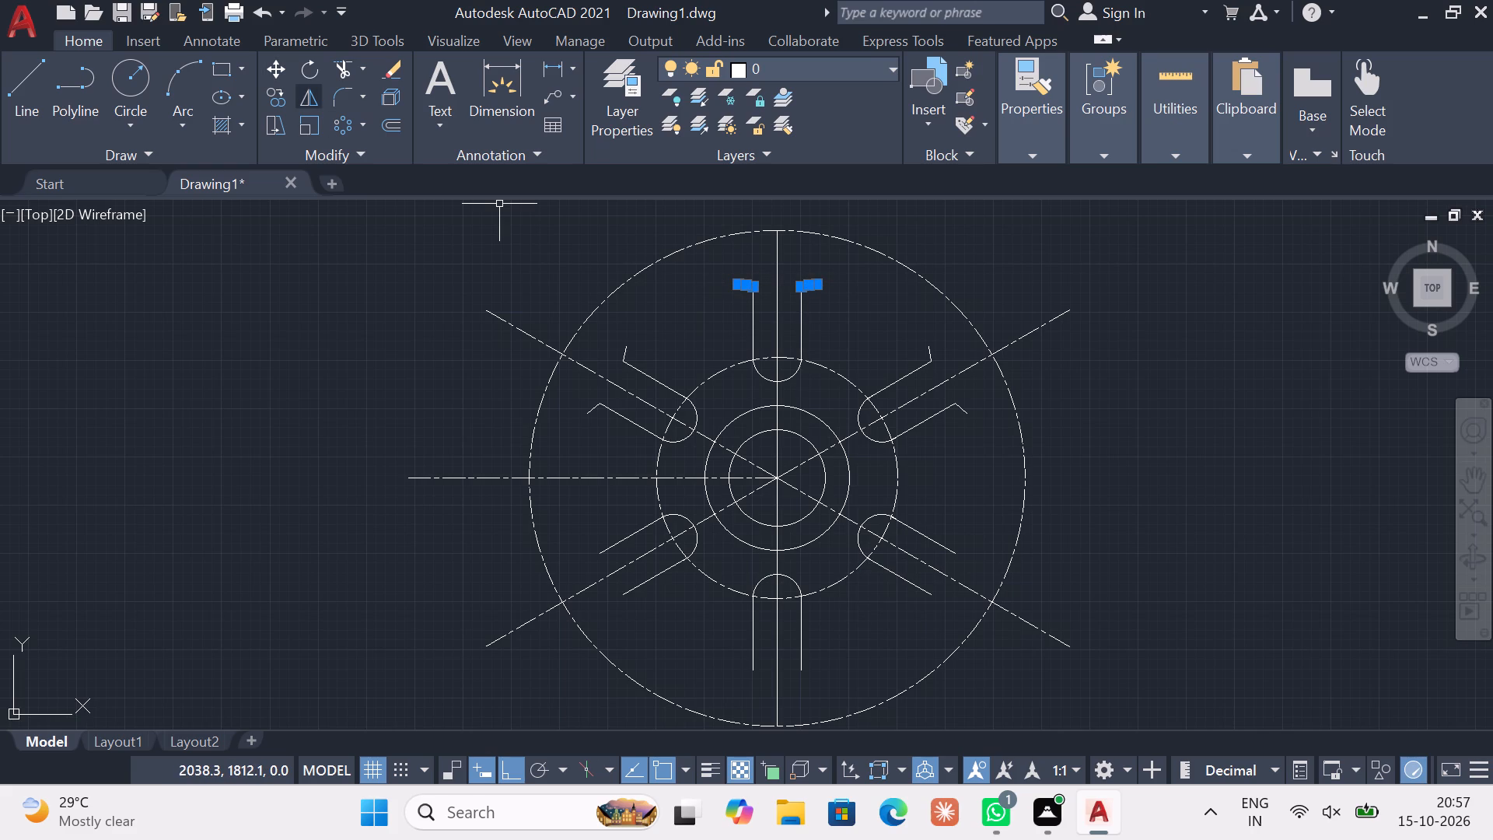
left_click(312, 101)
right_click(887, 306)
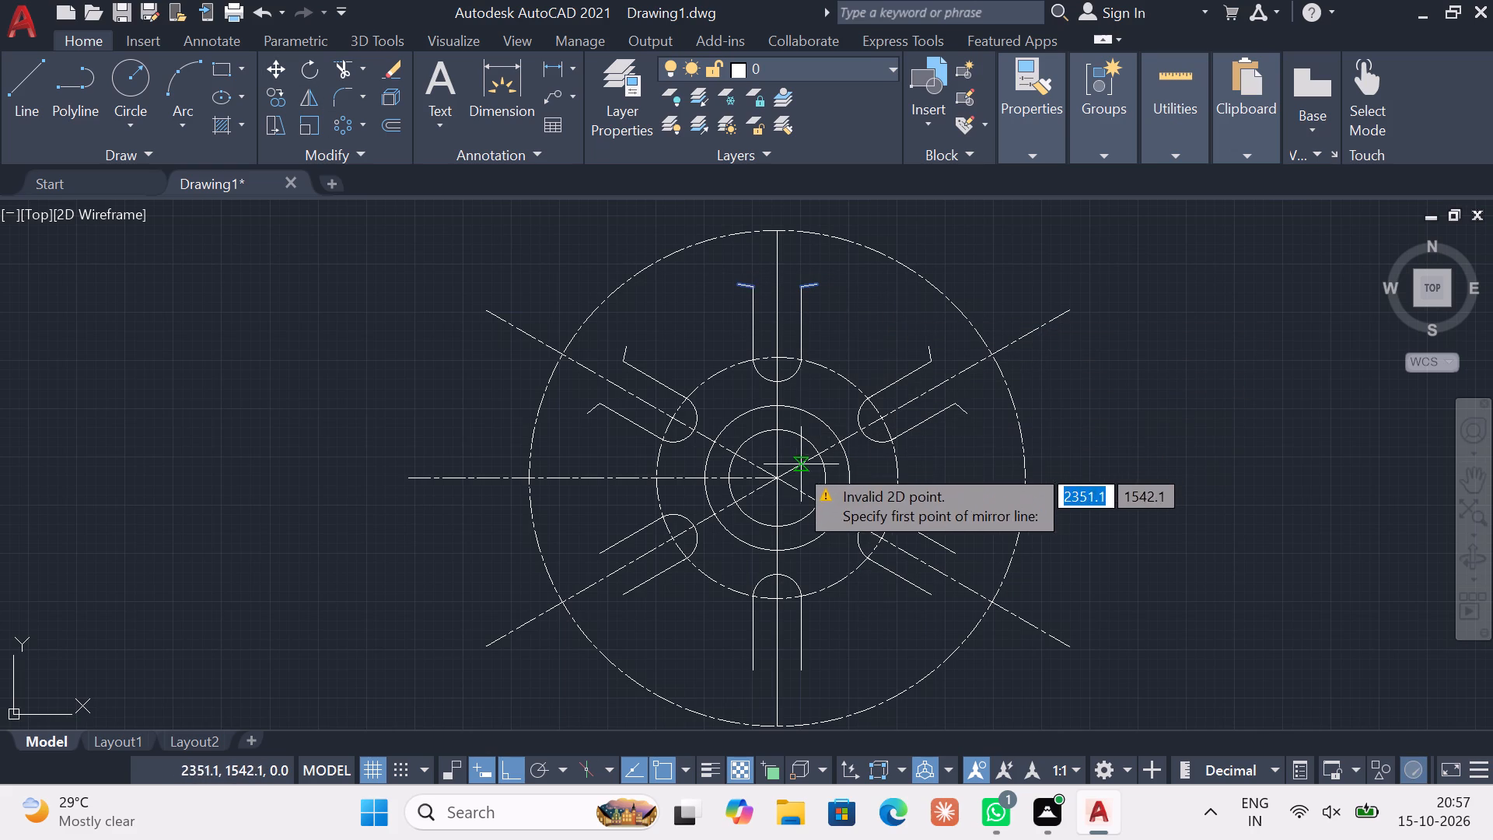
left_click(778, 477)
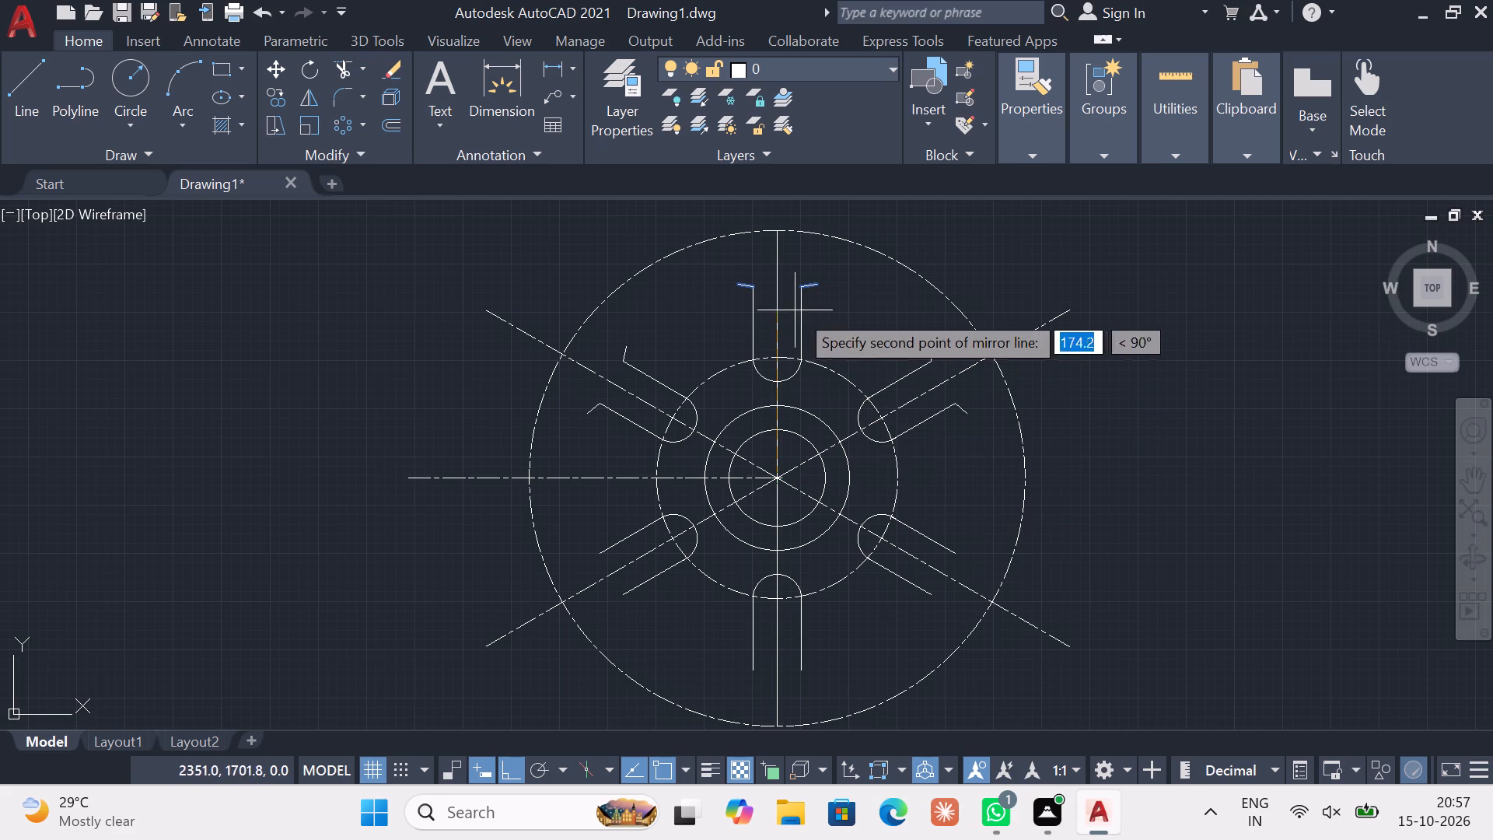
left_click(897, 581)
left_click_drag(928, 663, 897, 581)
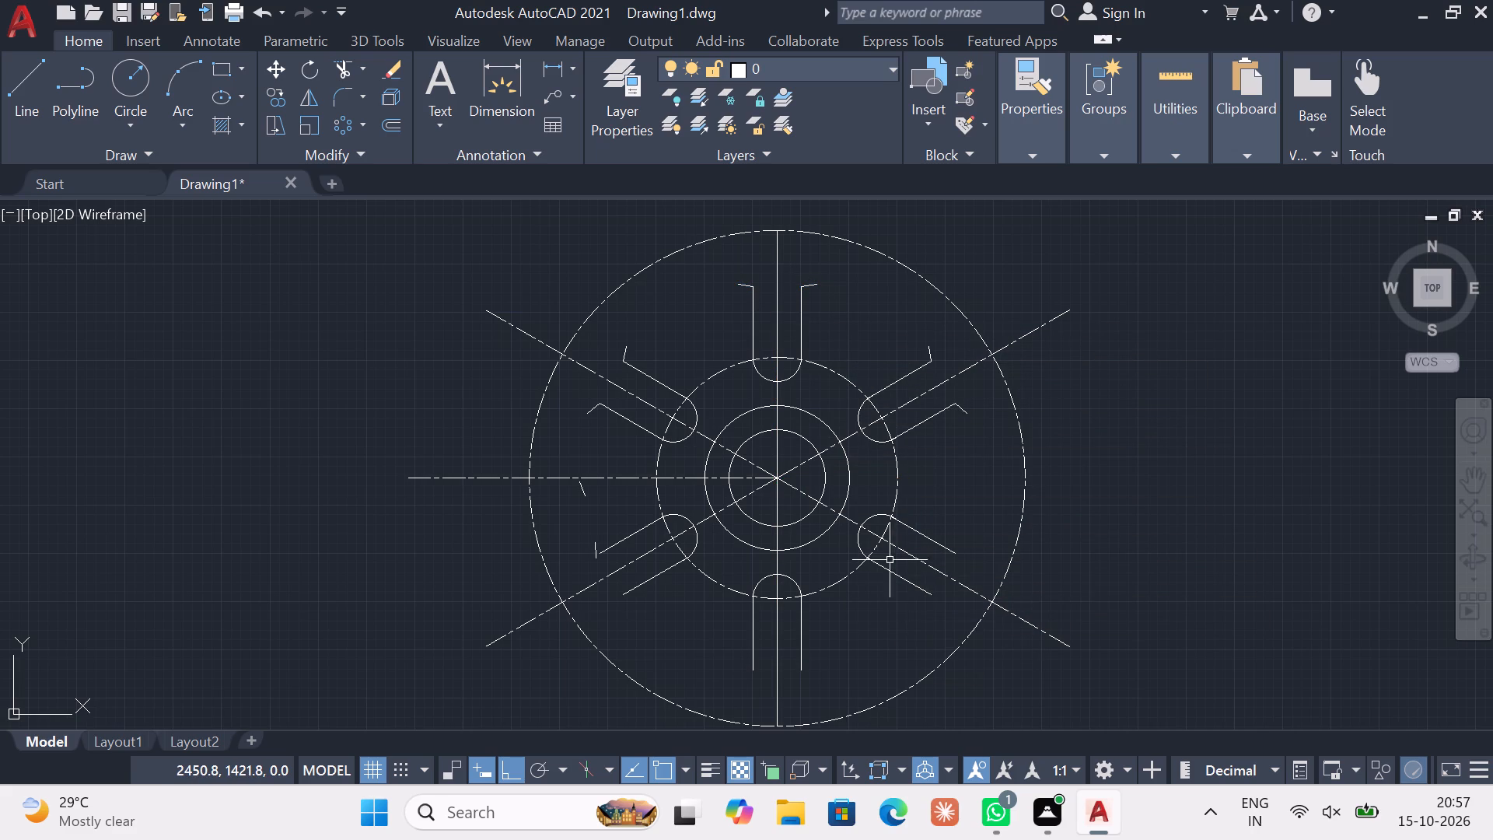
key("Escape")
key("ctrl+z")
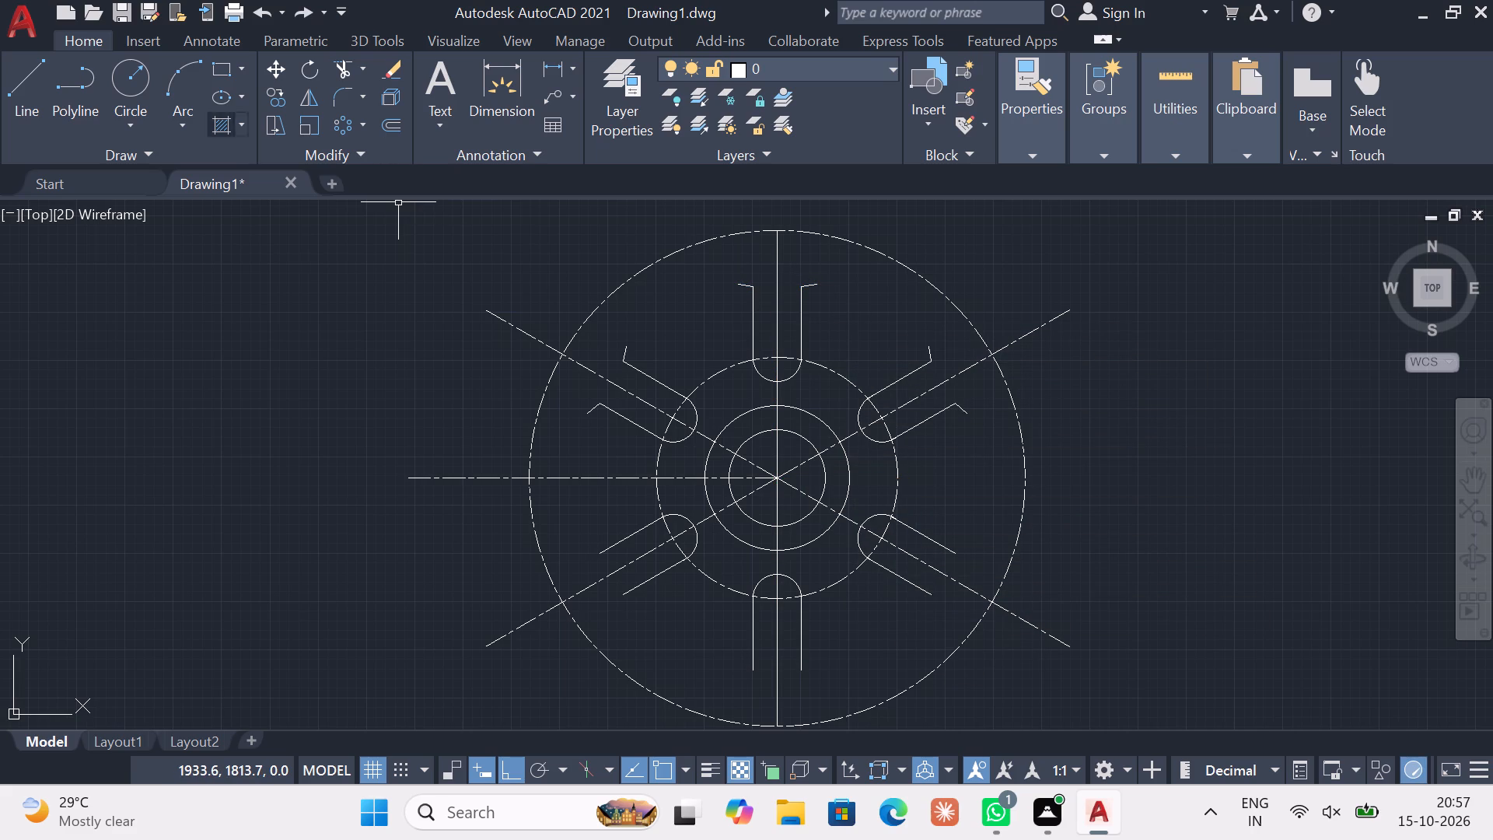
Mirror the top slot's two end lines about the horizontal axis through the circle centre onto the bottom slot, keeping the originals.
left_click(309, 100)
scroll(729, 225, "up", 2)
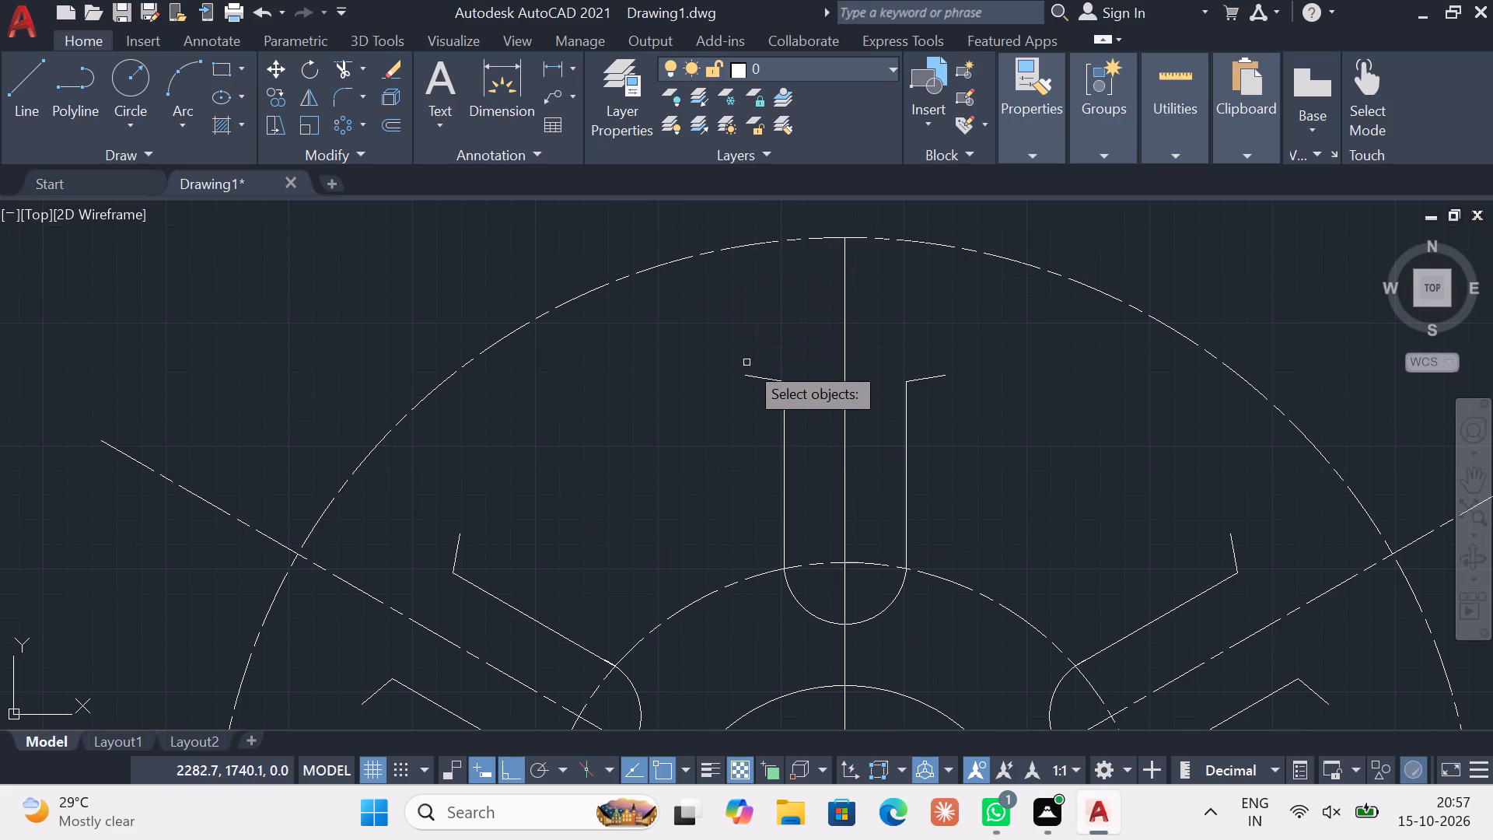
left_click(757, 378)
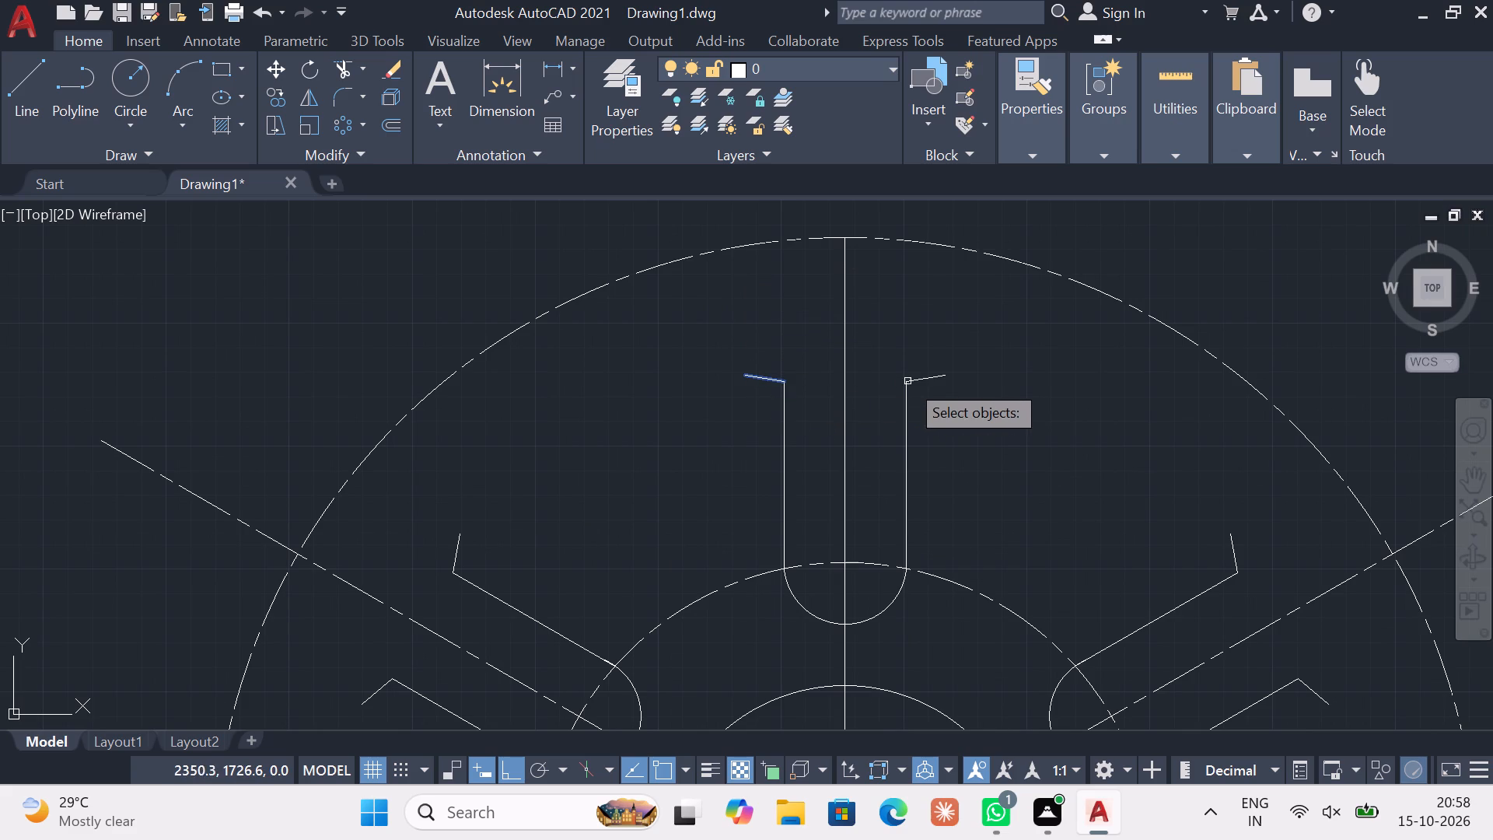
left_click(920, 381)
right_click(953, 381)
middle_click_drag(967, 408, 876, 254)
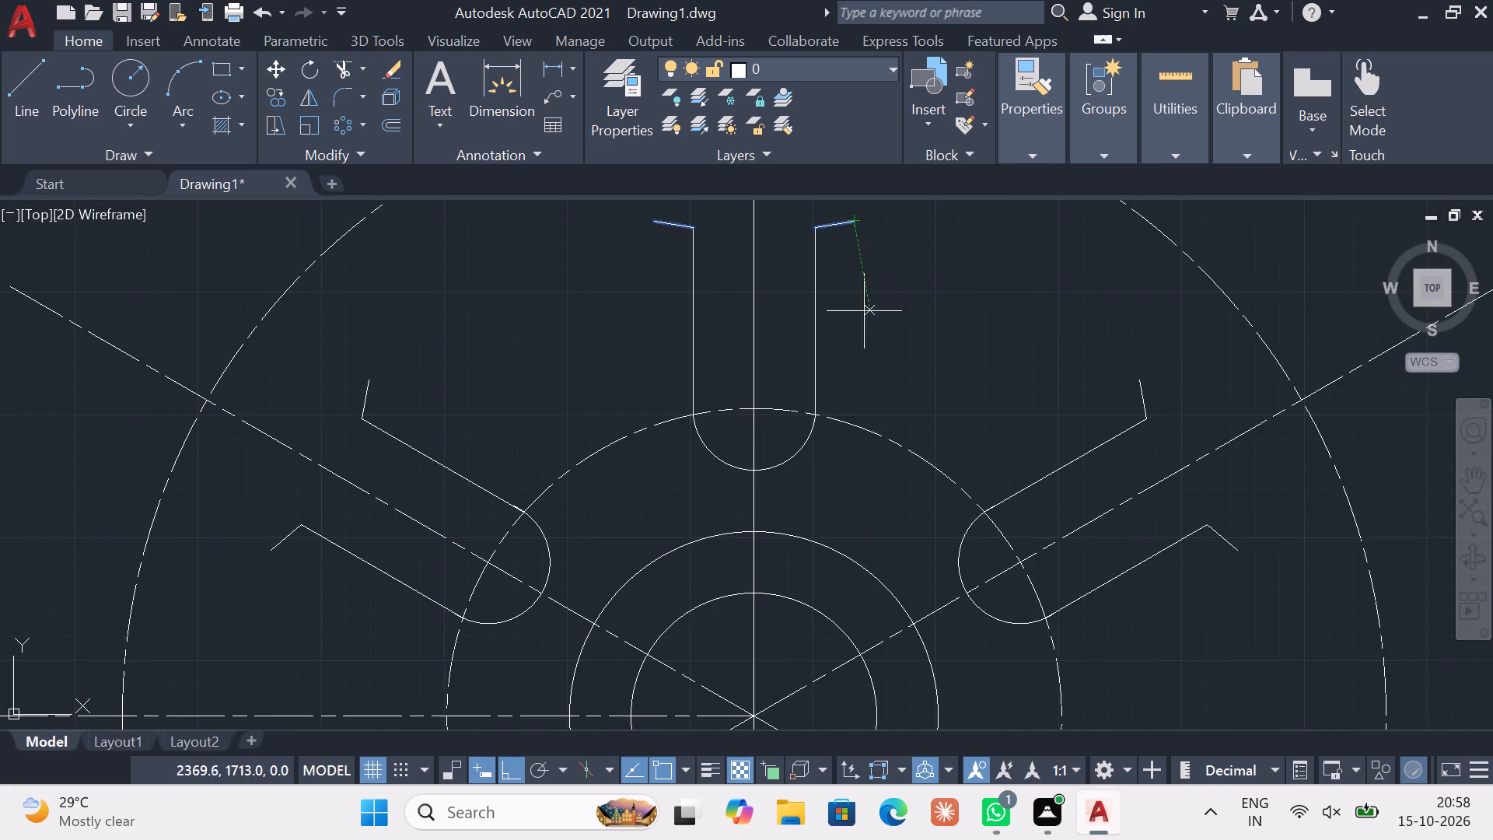
middle_click_drag(793, 609, 827, 345)
scroll(795, 419, "down", 1)
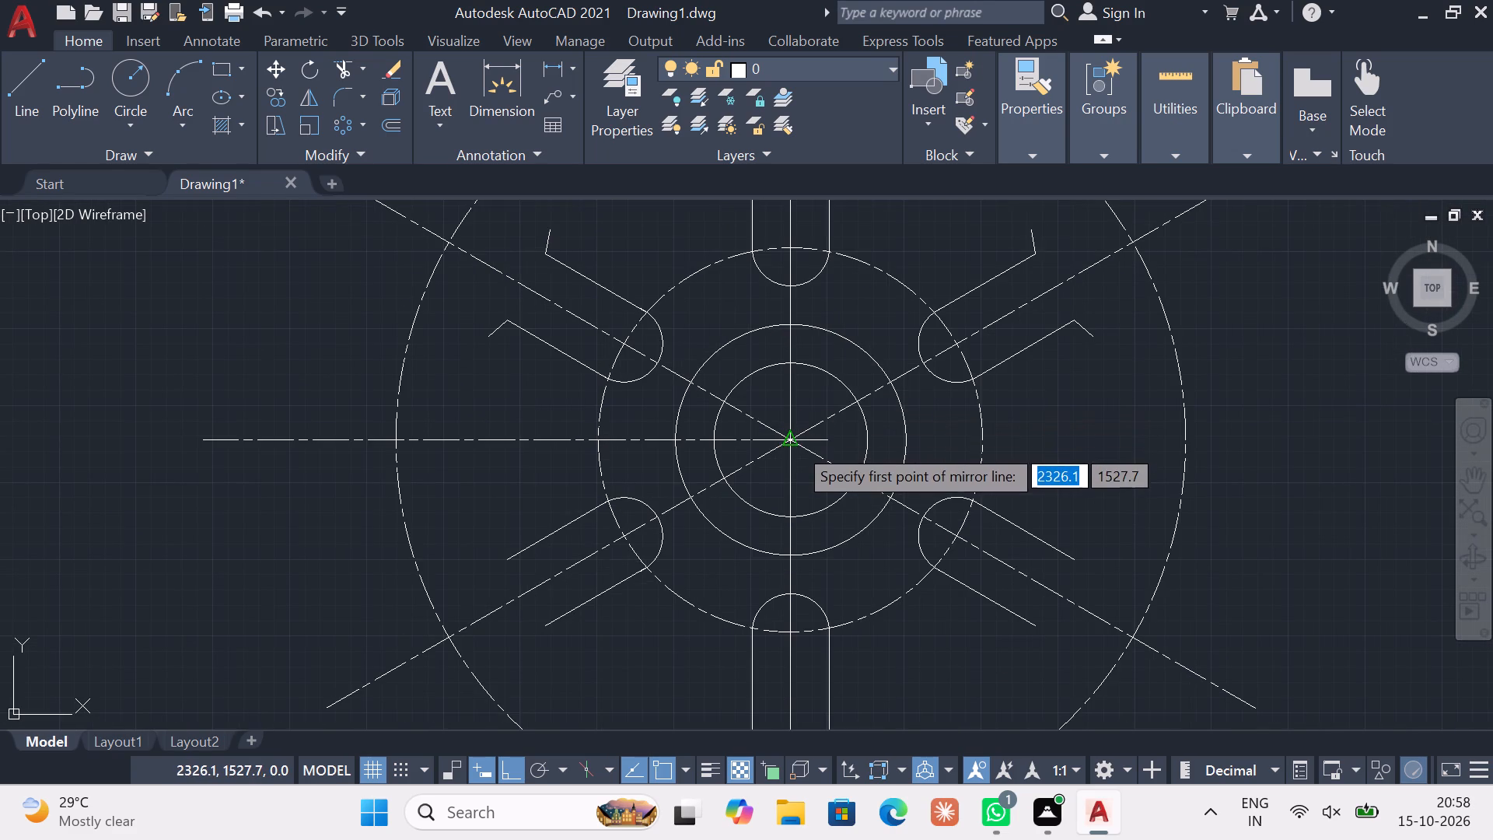
left_click(795, 445)
middle_click_drag(876, 614, 799, 412)
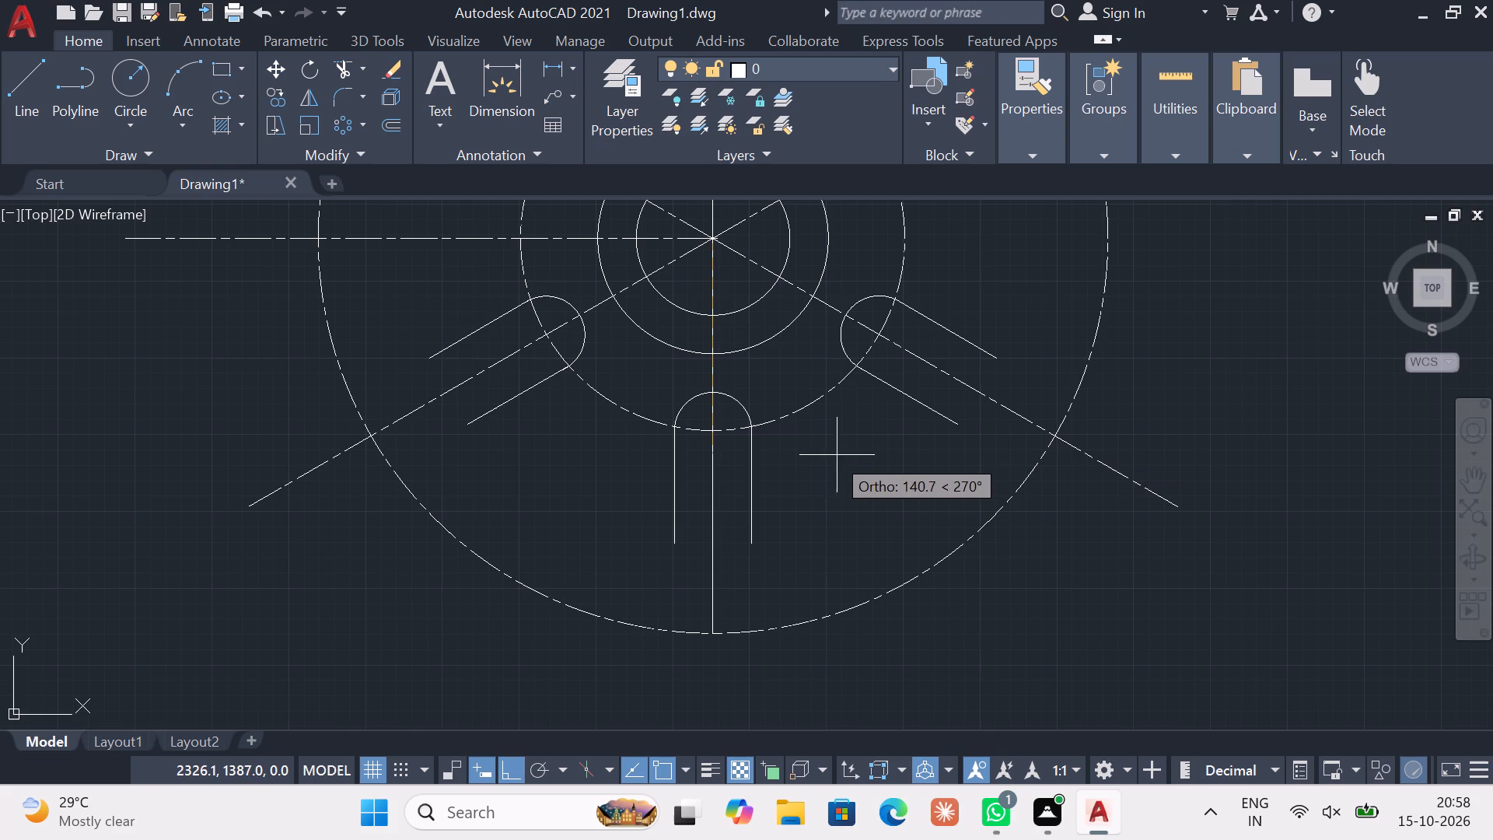
left_click(1166, 534)
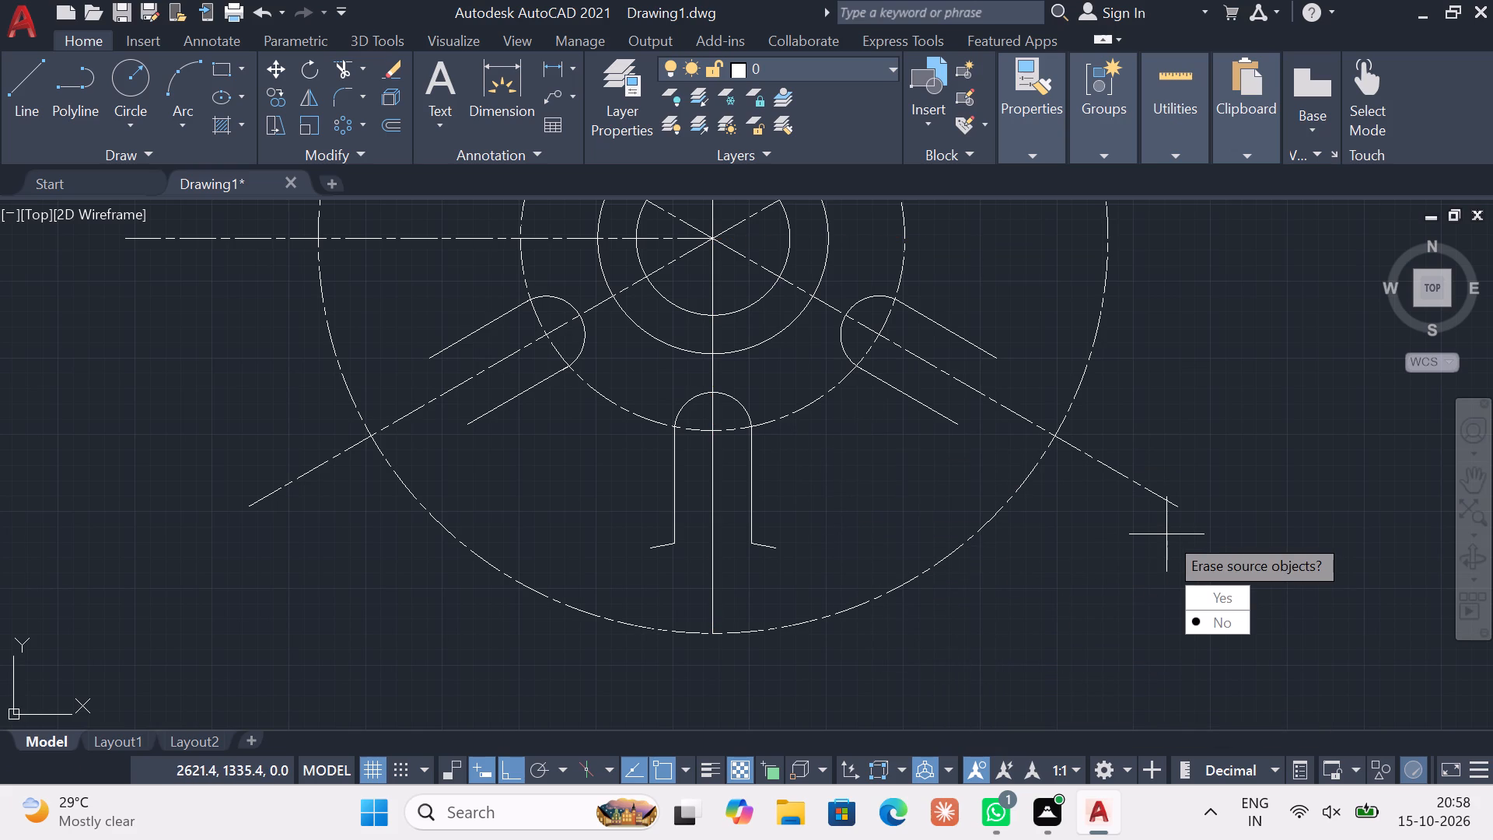
left_click_drag(1212, 626, 1166, 534)
key("Escape")
Mirror the upper-right slot's two end lines about the horizontal axis through the centre onto the lower-right slot, keeping the originals.
middle_click_drag(917, 499, 848, 558)
scroll(839, 561, "down", 1)
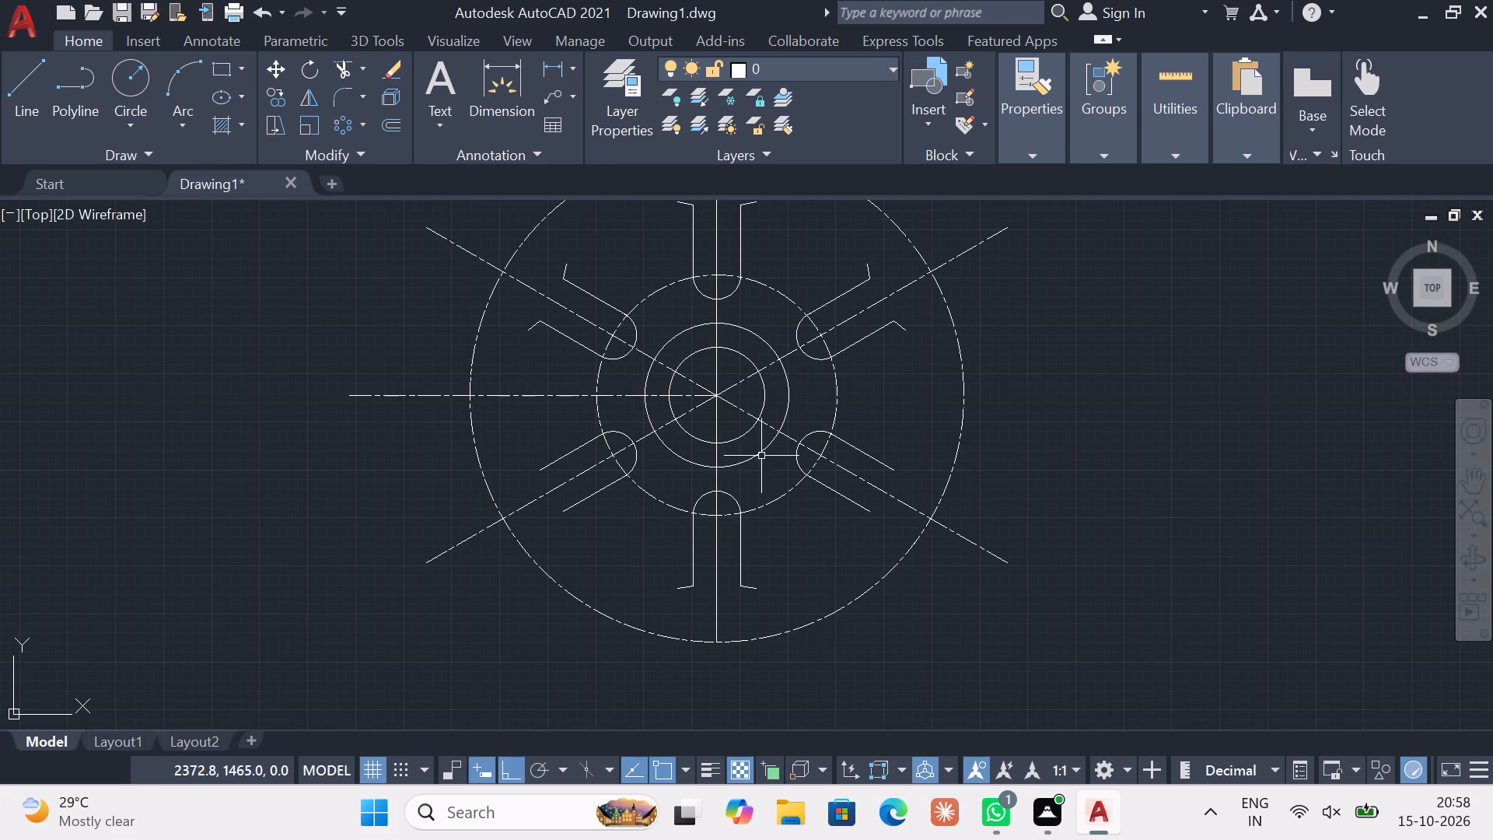
left_click(904, 329)
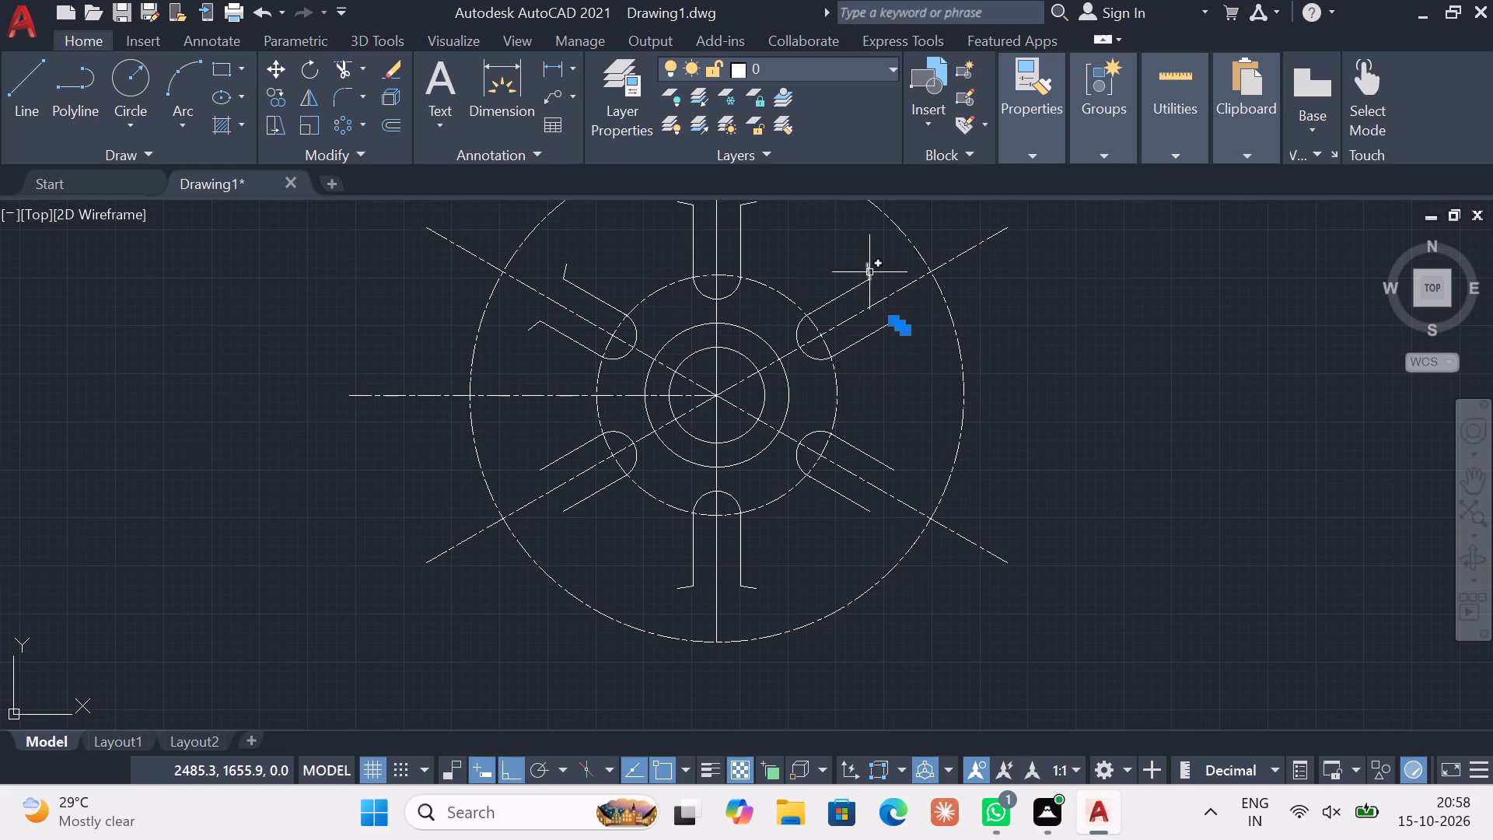
left_click(868, 271)
left_click(315, 95)
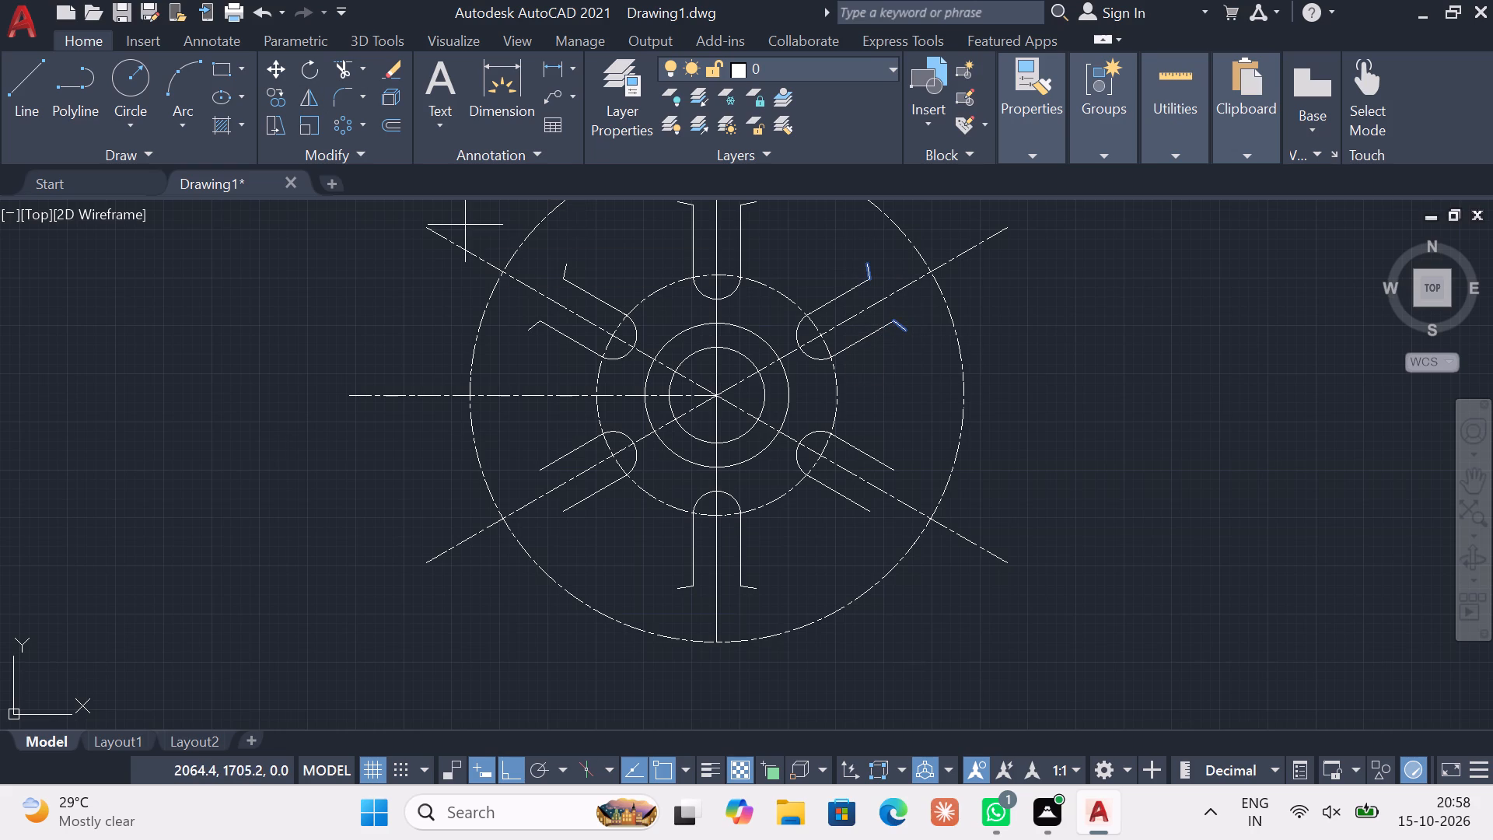
left_click(719, 391)
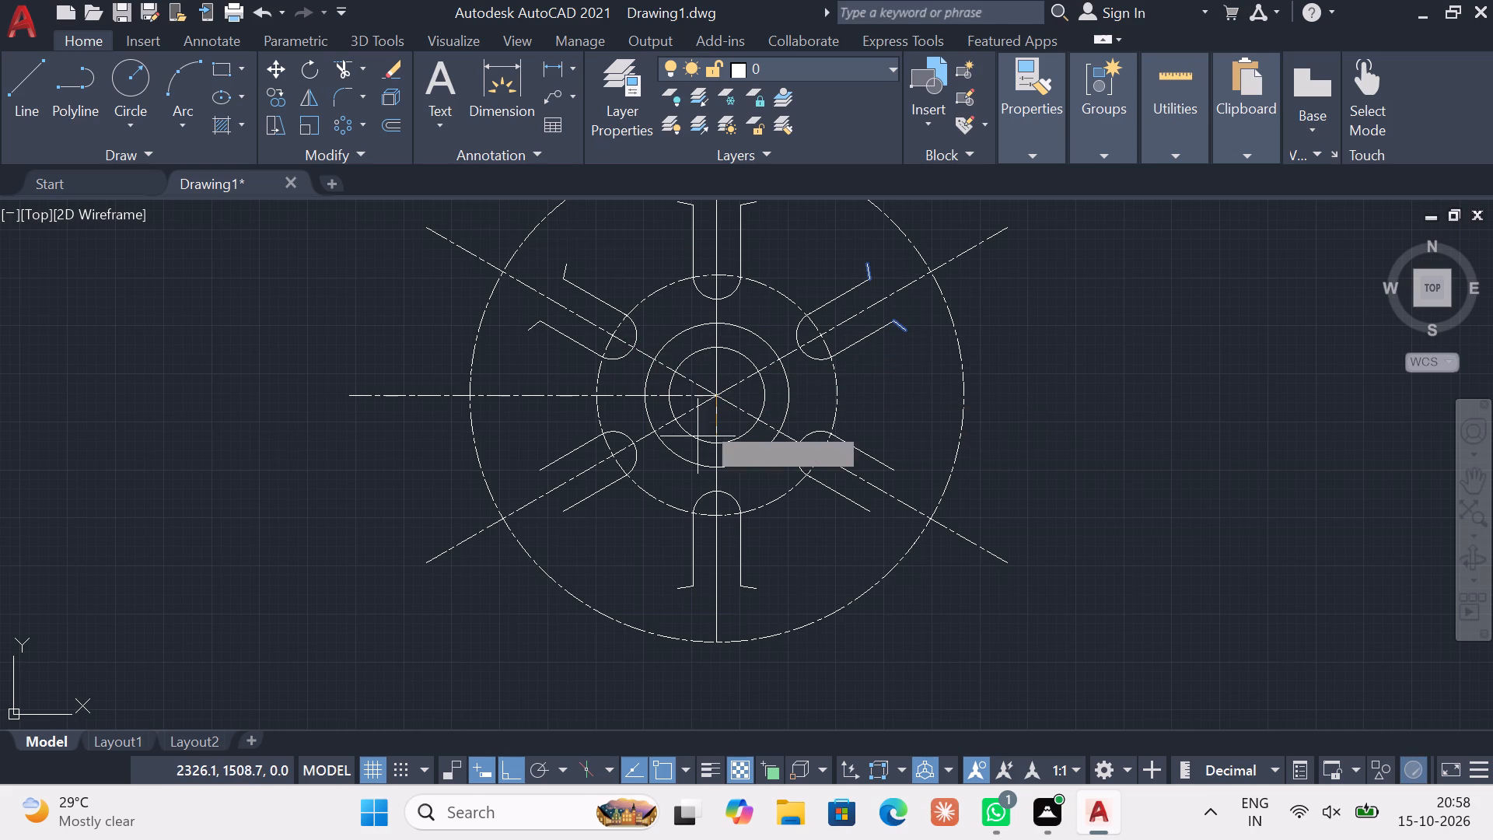
left_click(913, 424)
left_click_drag(951, 501, 913, 424)
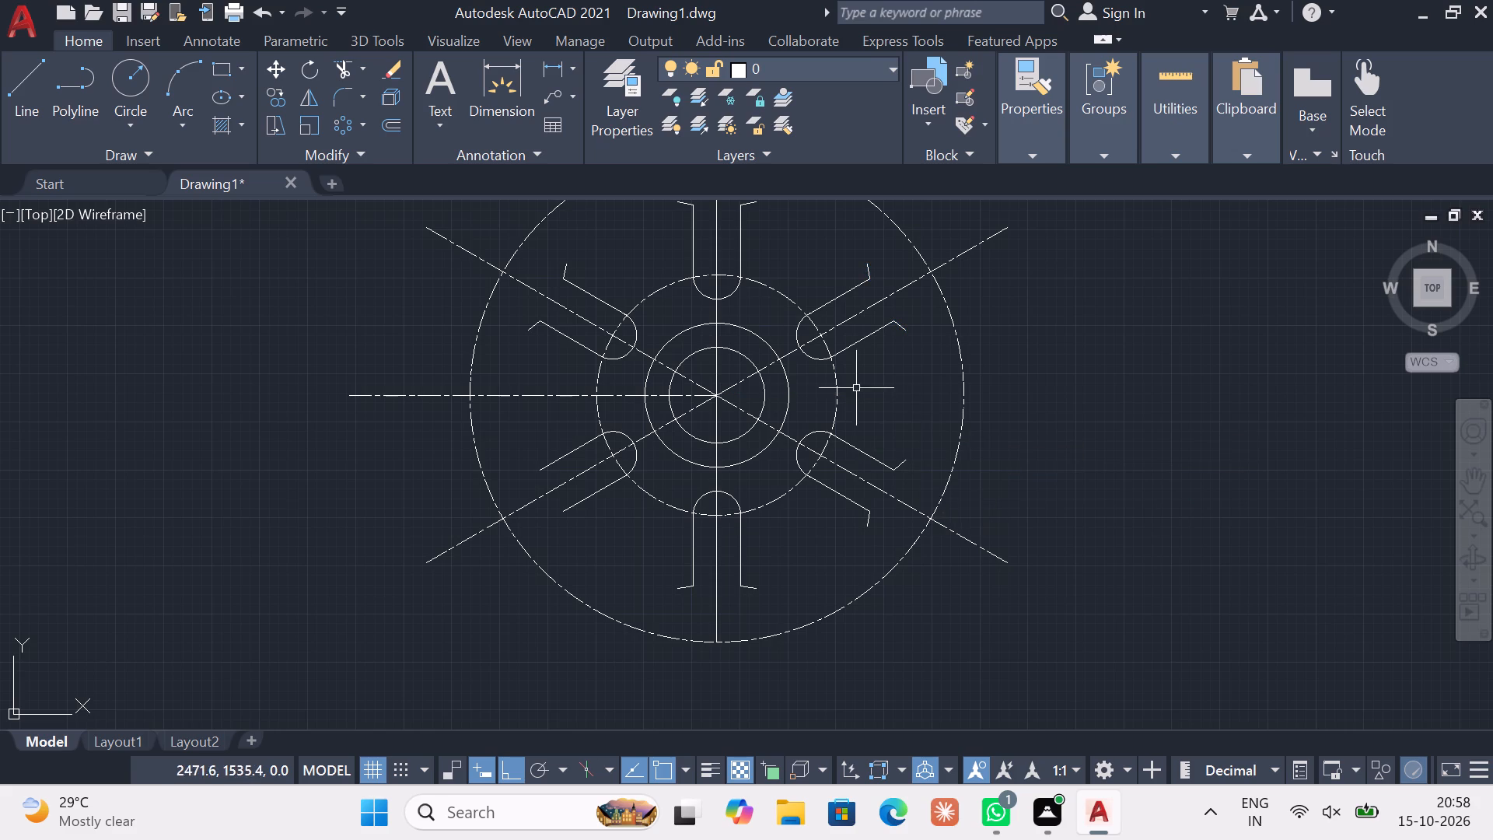
key("Escape")
key("Escape")
key("Escape")
key("Escape")
key("Escape")
key("Escape")
key("Escape")
key("Escape")
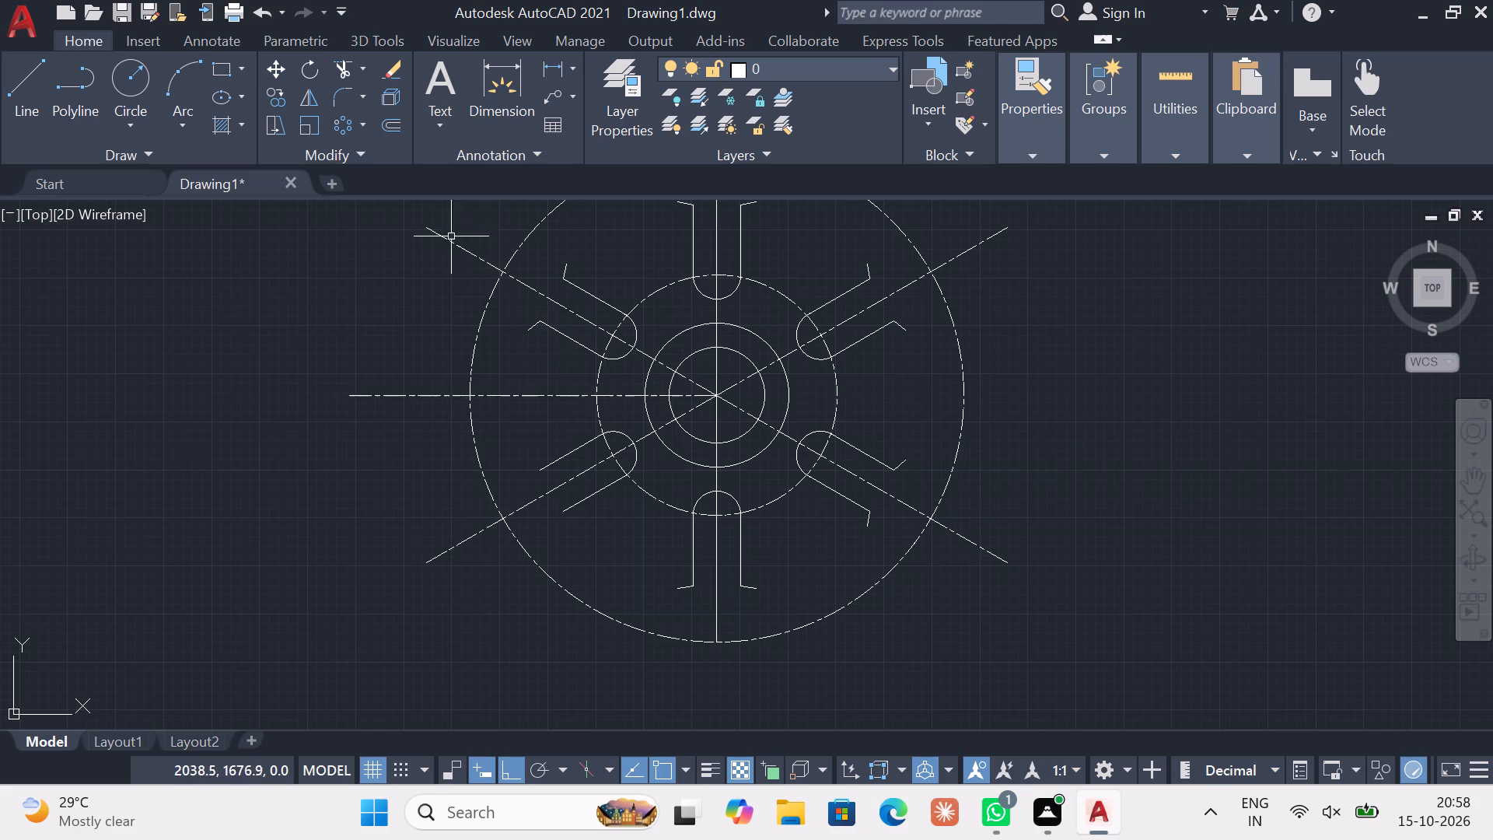
Mirror the lower-right slot's two end lines about the vertical centre line onto the lower-left slot, keeping the originals.
left_click(316, 97)
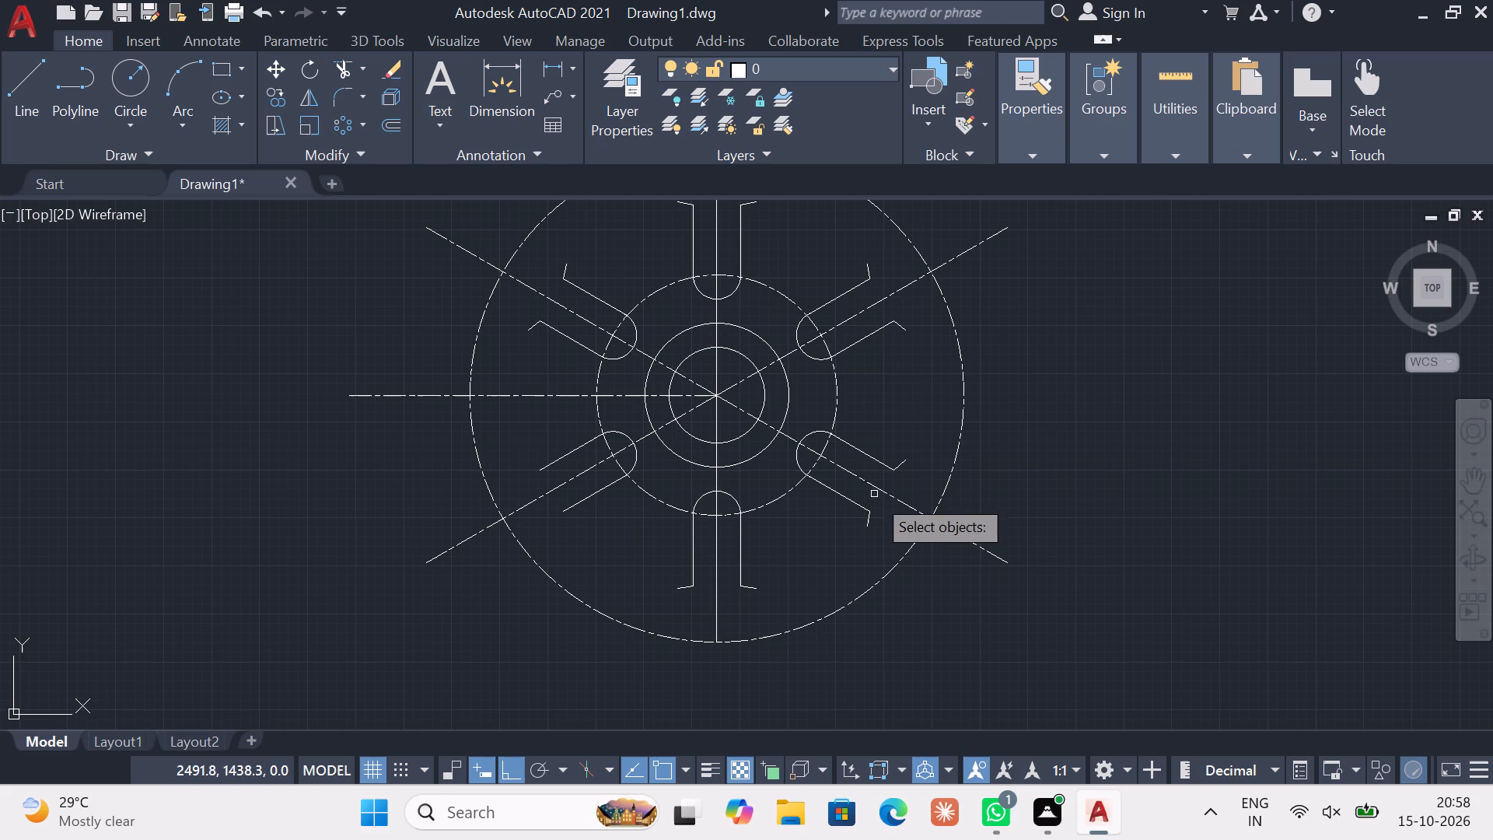
left_click(869, 516)
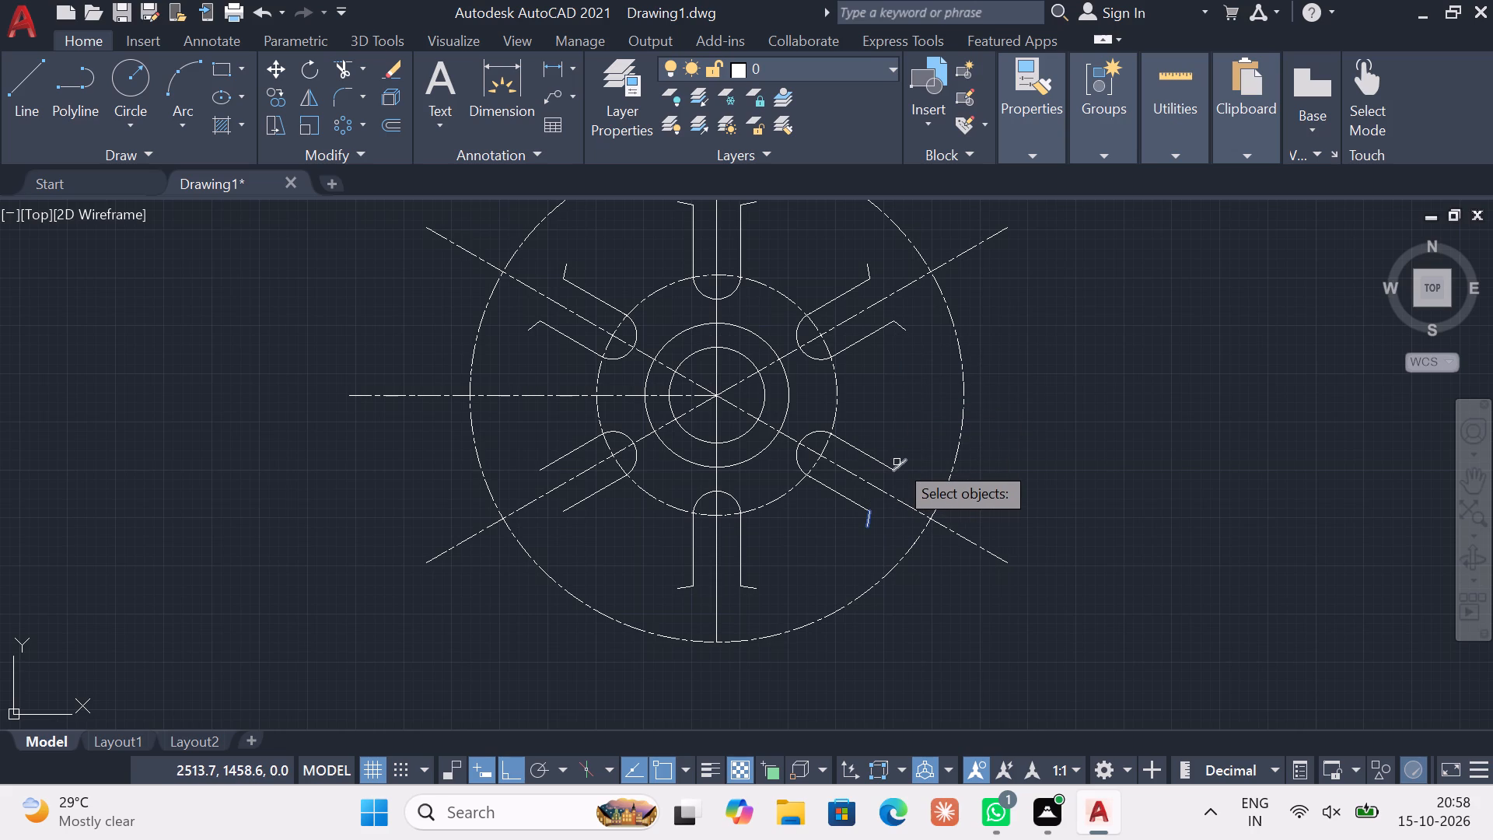
left_click(899, 462)
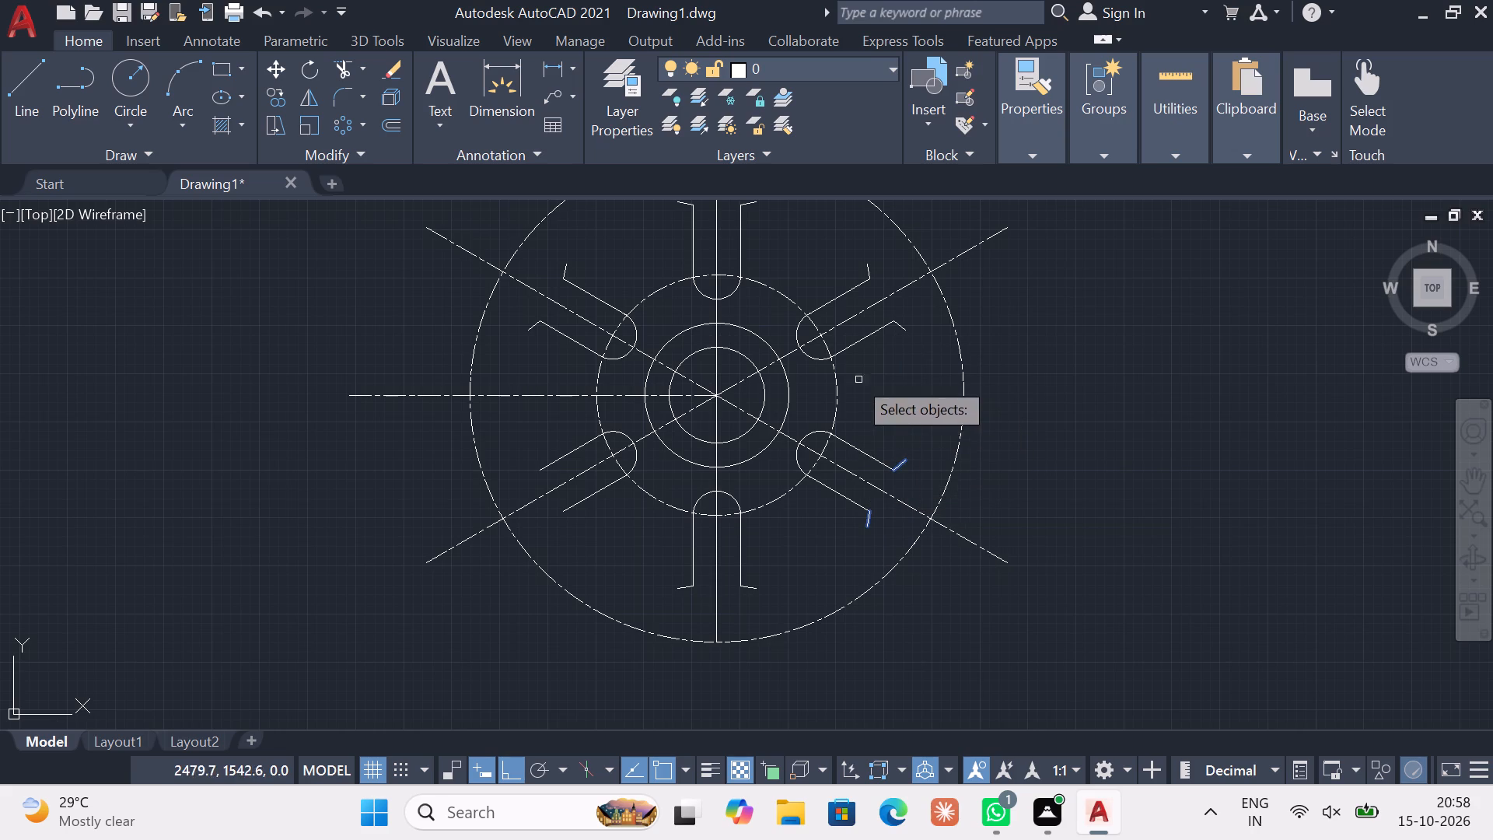
right_click(719, 378)
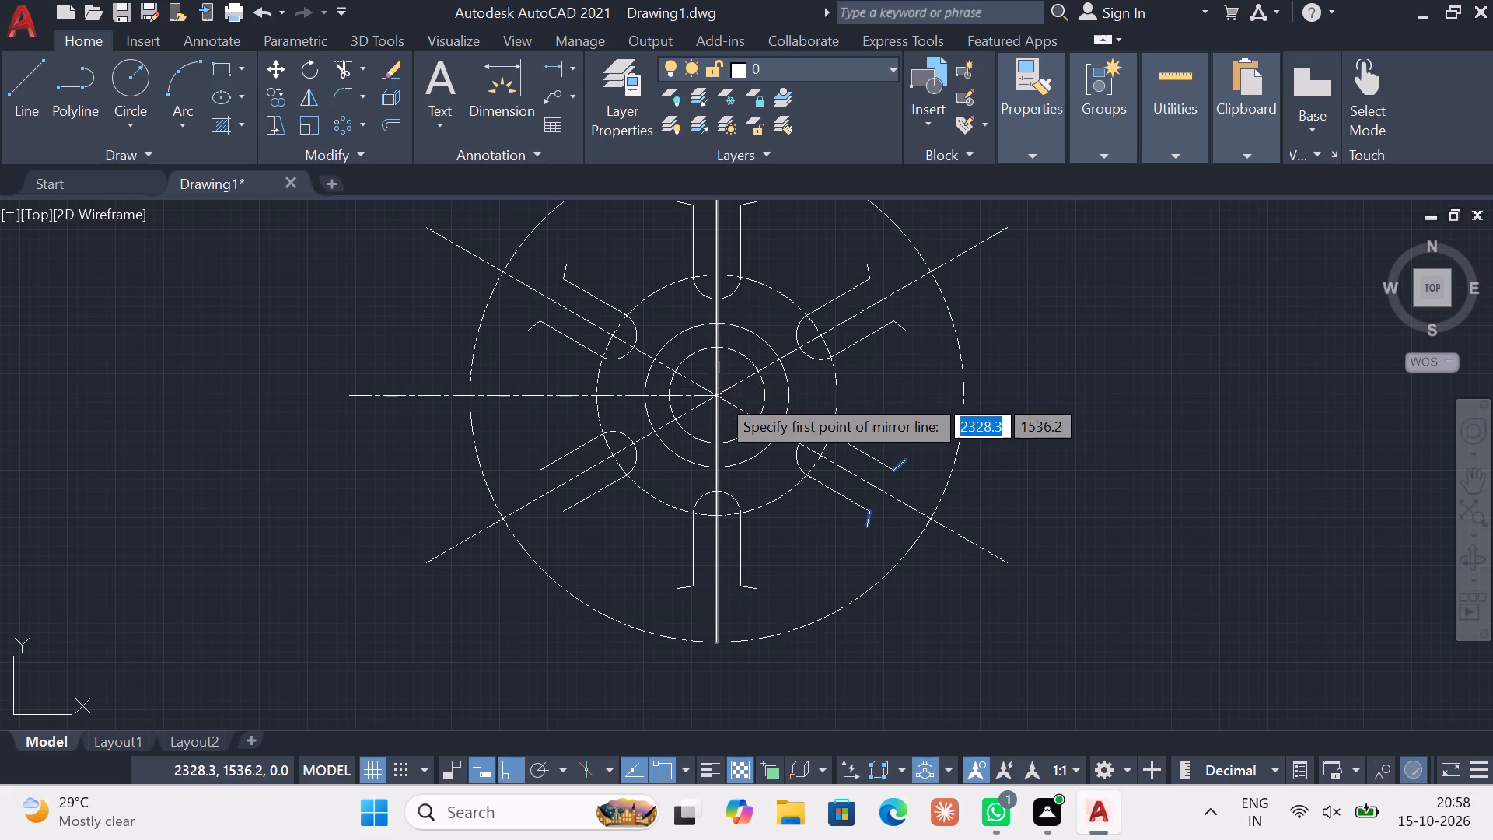
left_click(719, 401)
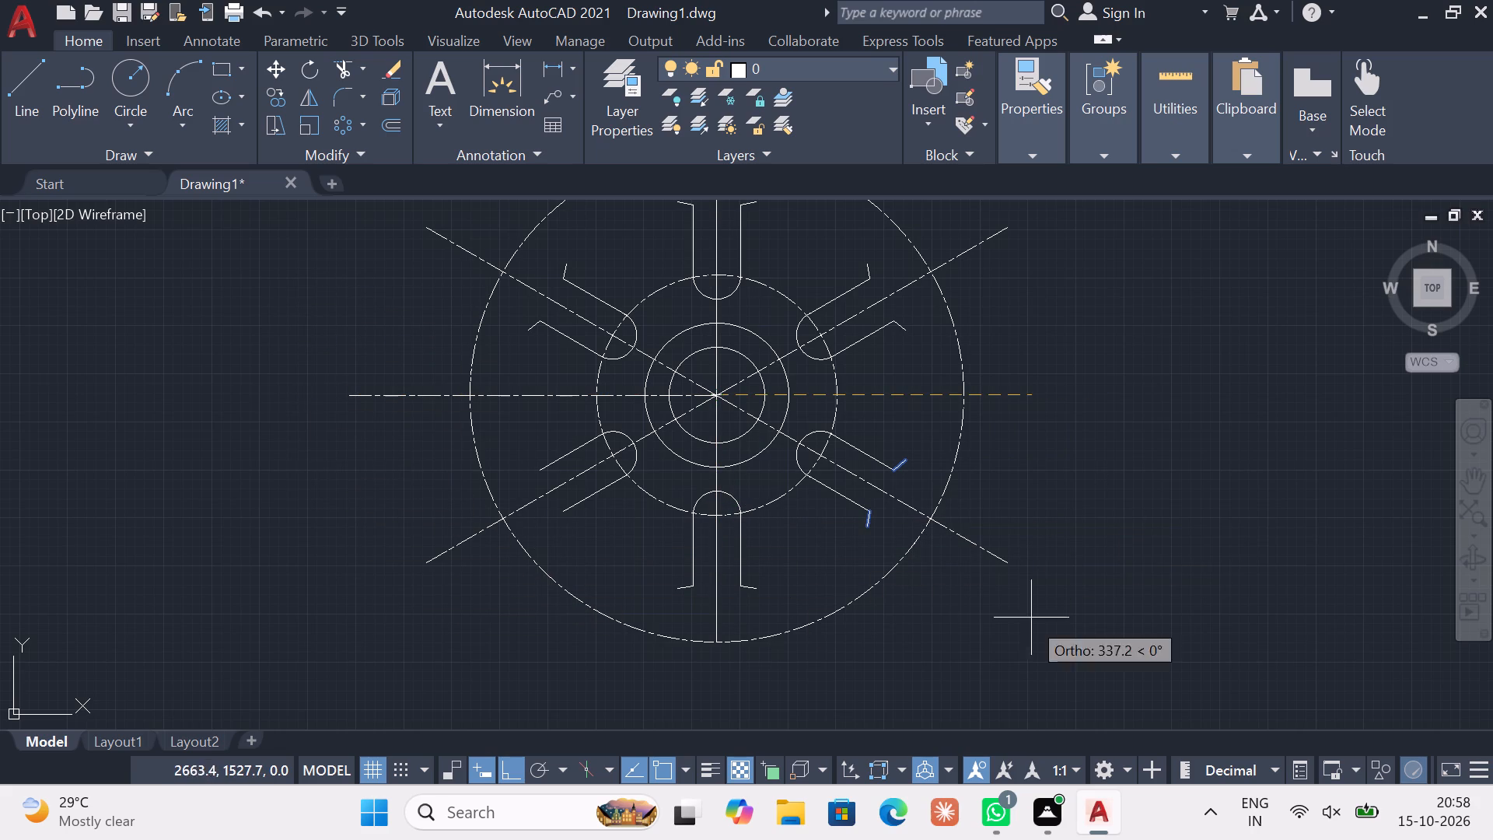
left_click(908, 651)
left_click_drag(962, 738, 908, 651)
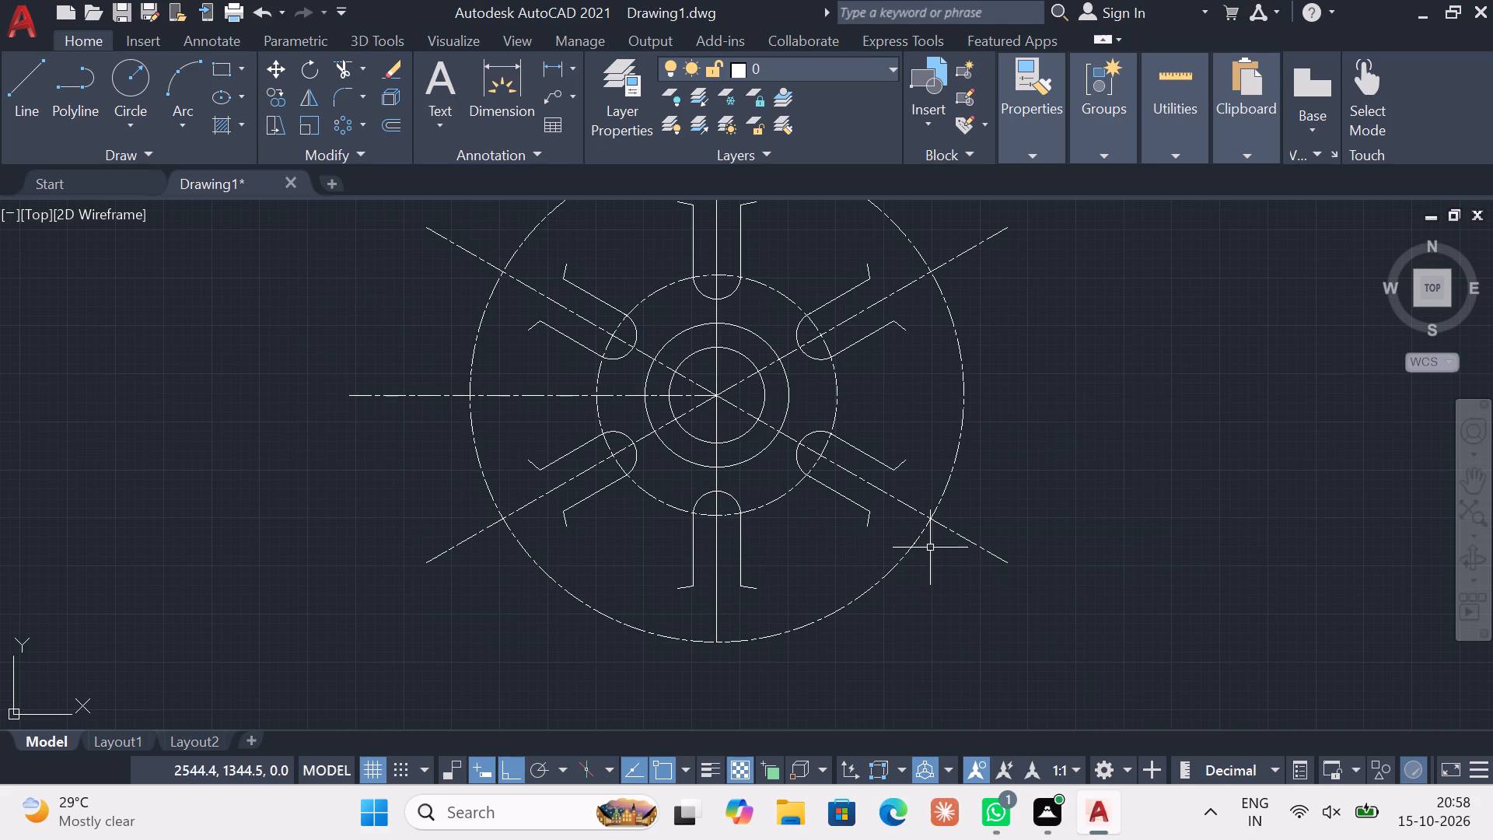
key("Escape")
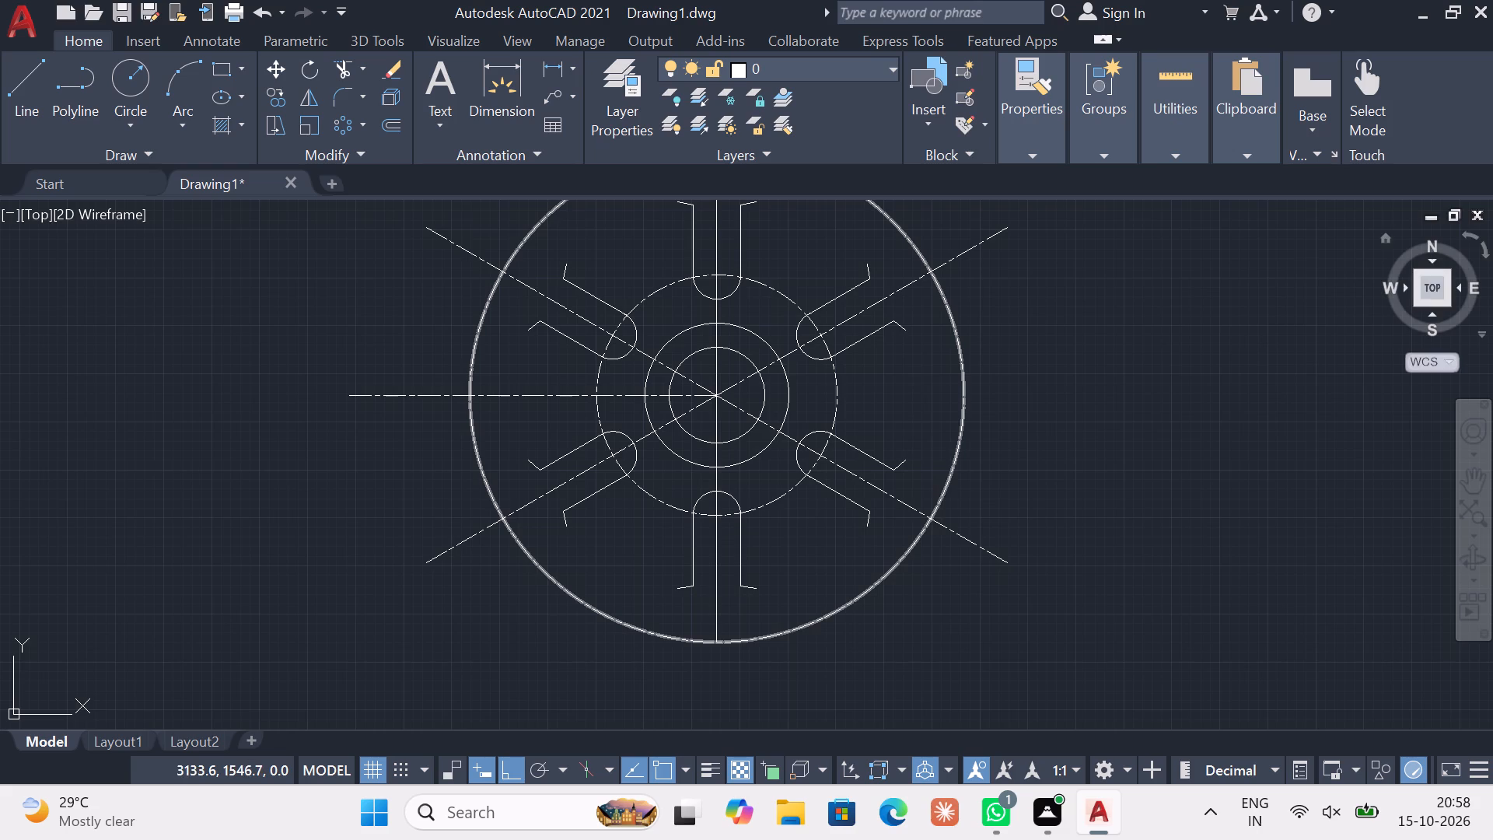
Draw a start-end-radius arc of radius 90 joining the facing end lines of the bottom and lower-right slots.
key("Escape")
key("Escape")
left_click(182, 116)
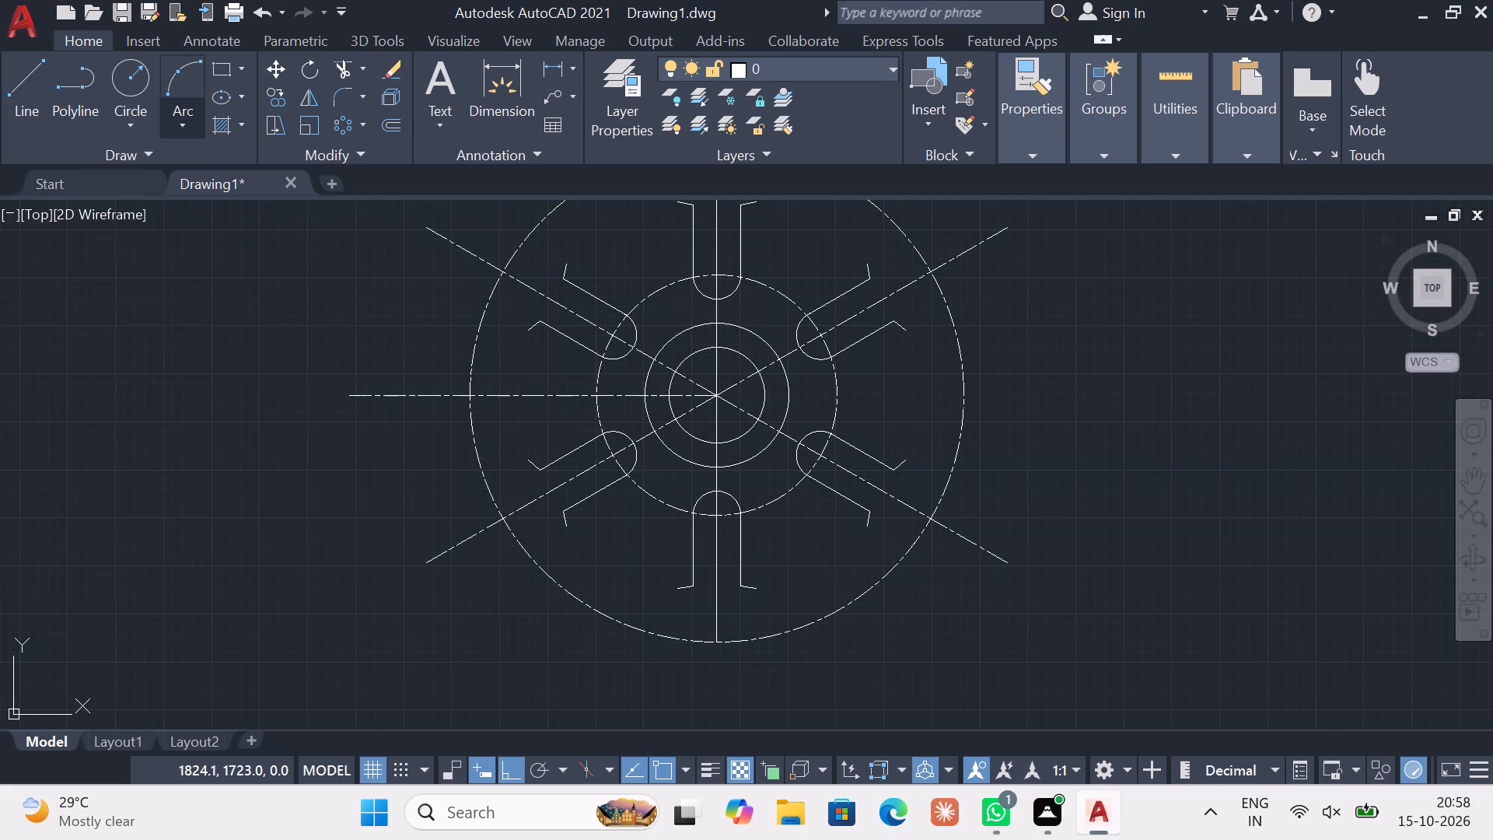
left_click(130, 460)
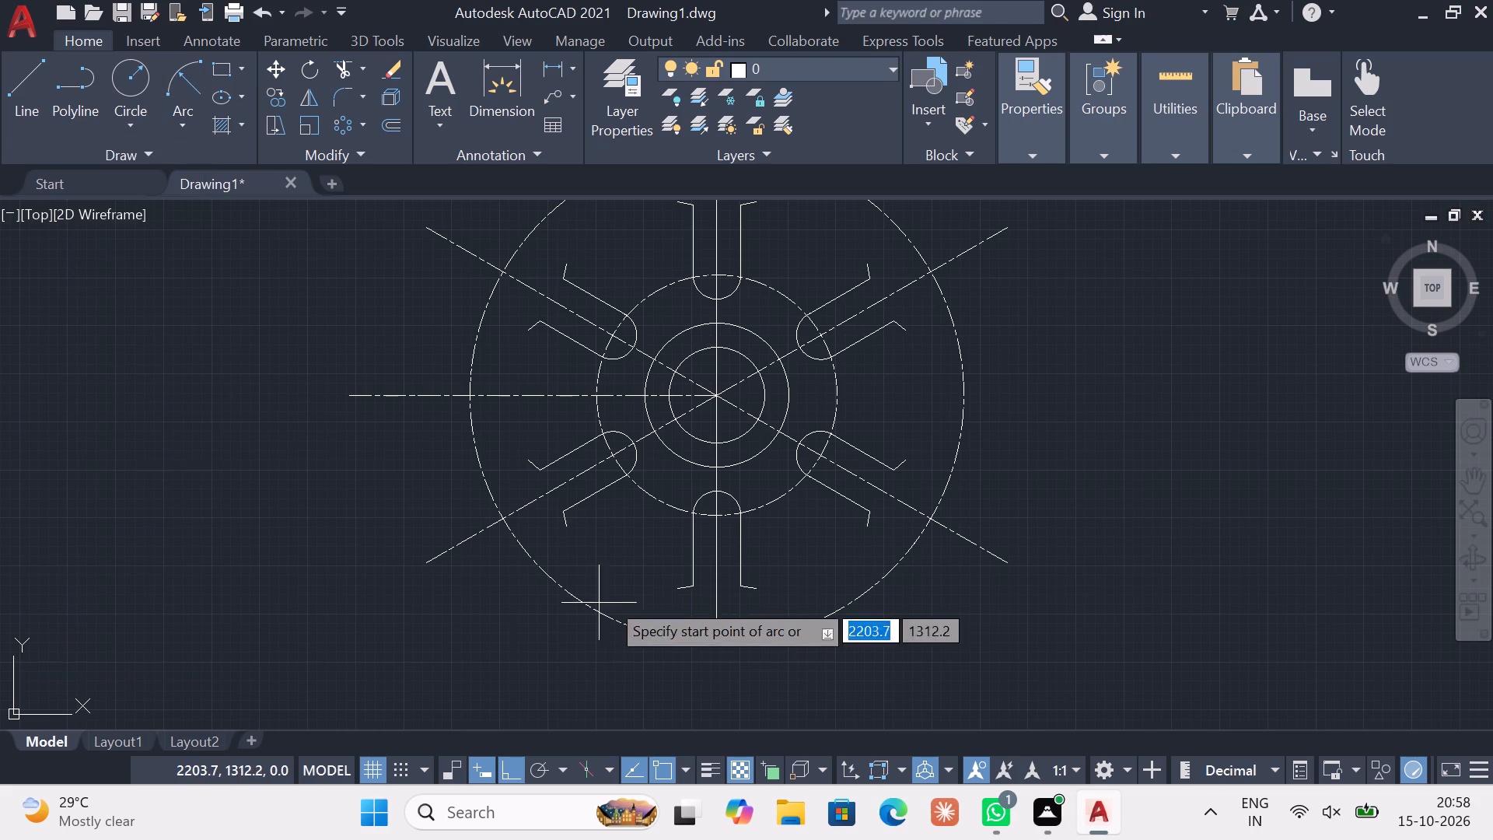
middle_click_drag(696, 575, 627, 432)
scroll(624, 450, "up", 1)
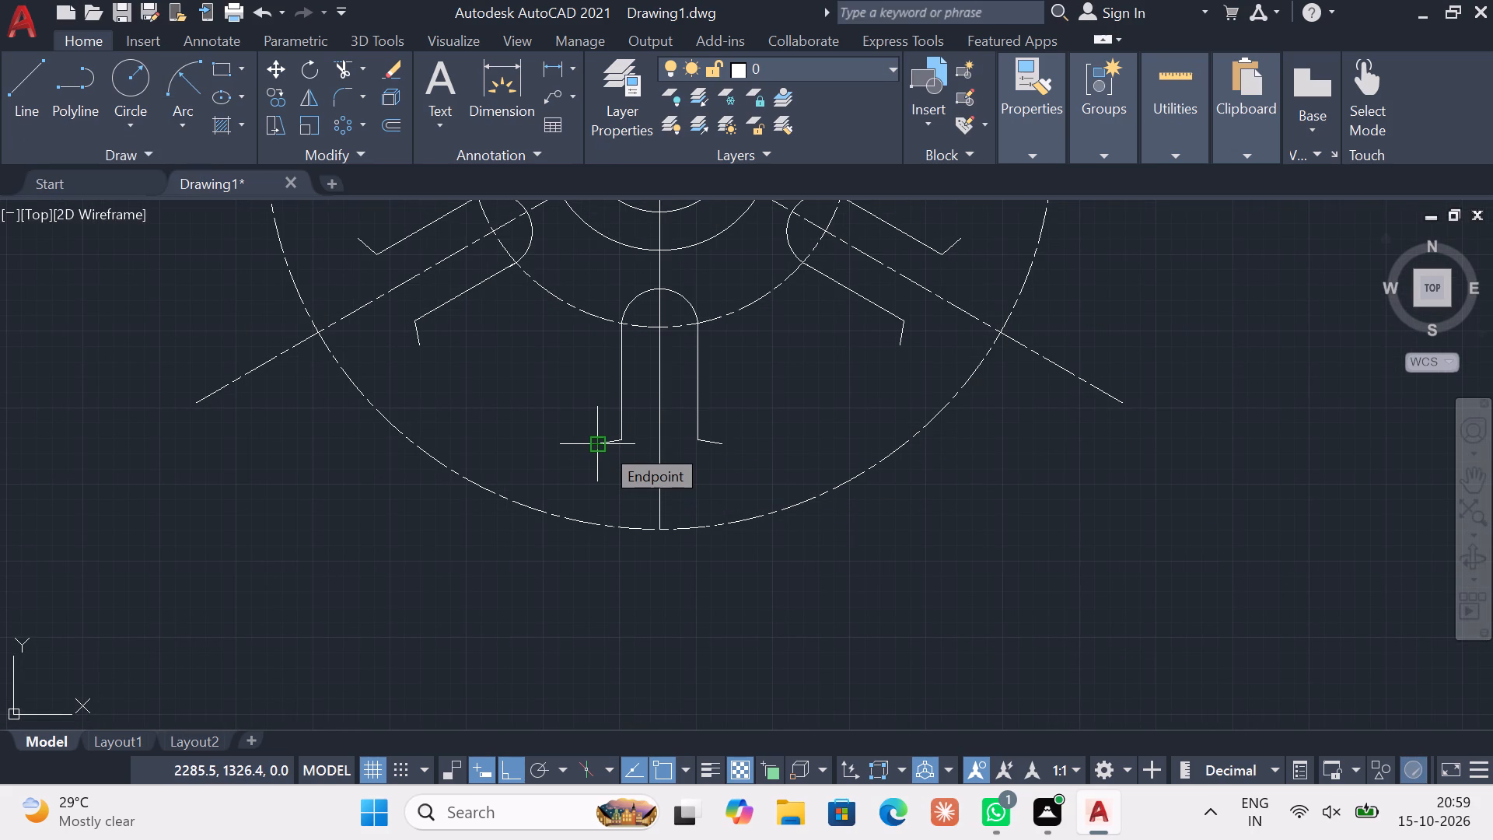
left_click(717, 449)
middle_click_drag(765, 419, 442, 445)
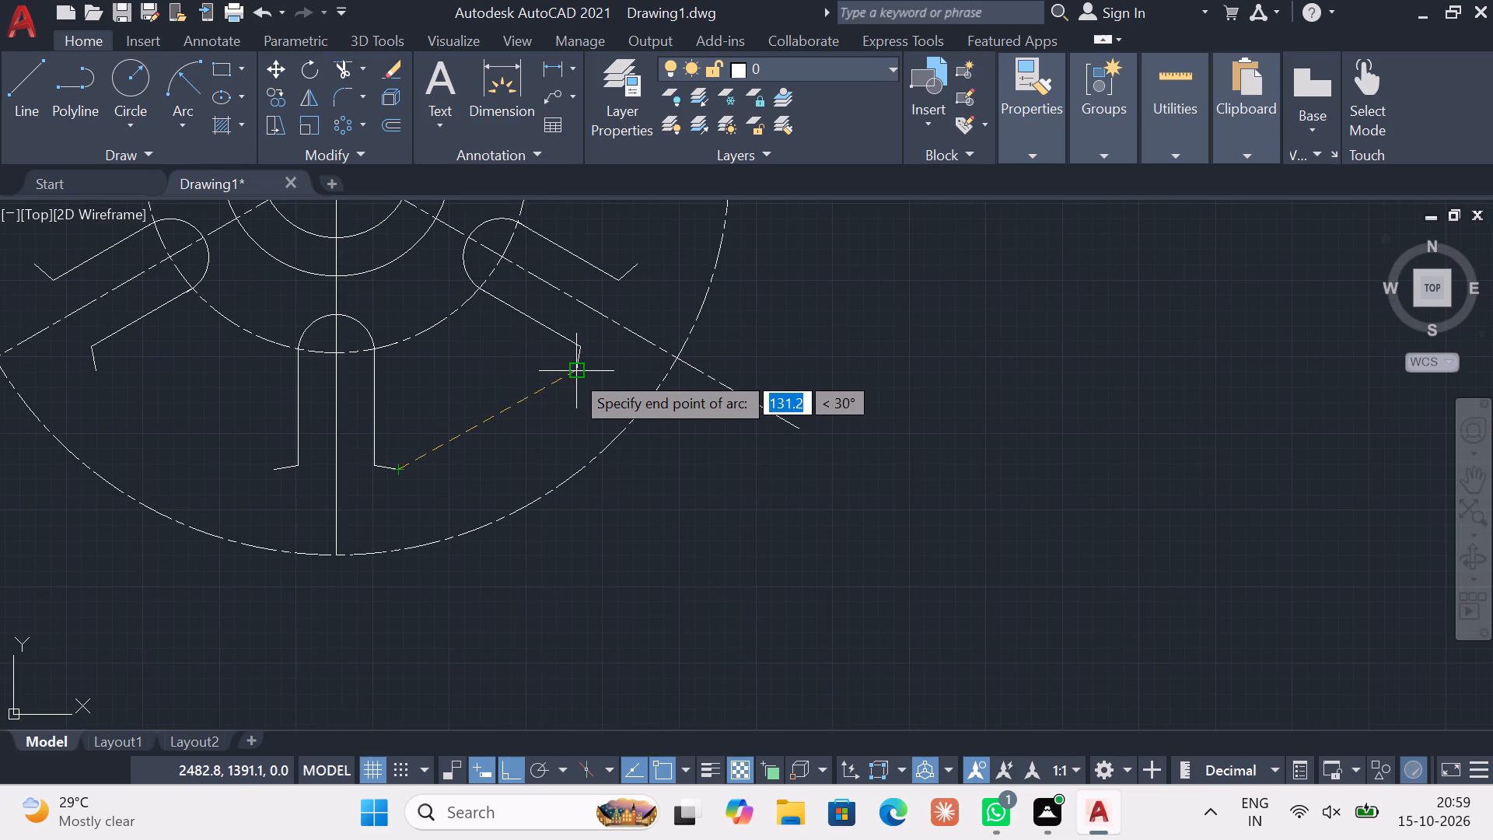
left_click(572, 375)
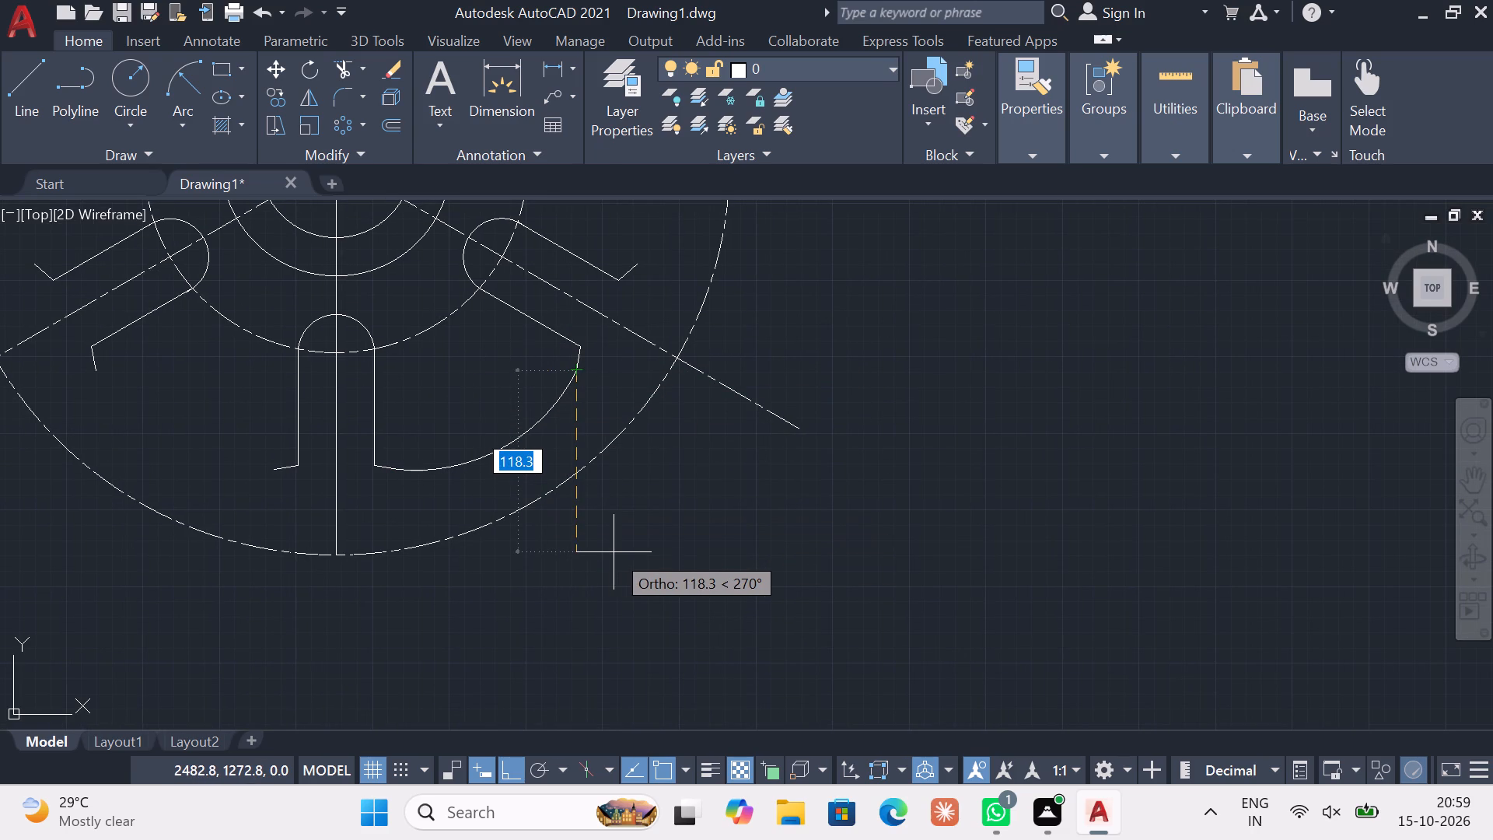
type("90")
key("Return")
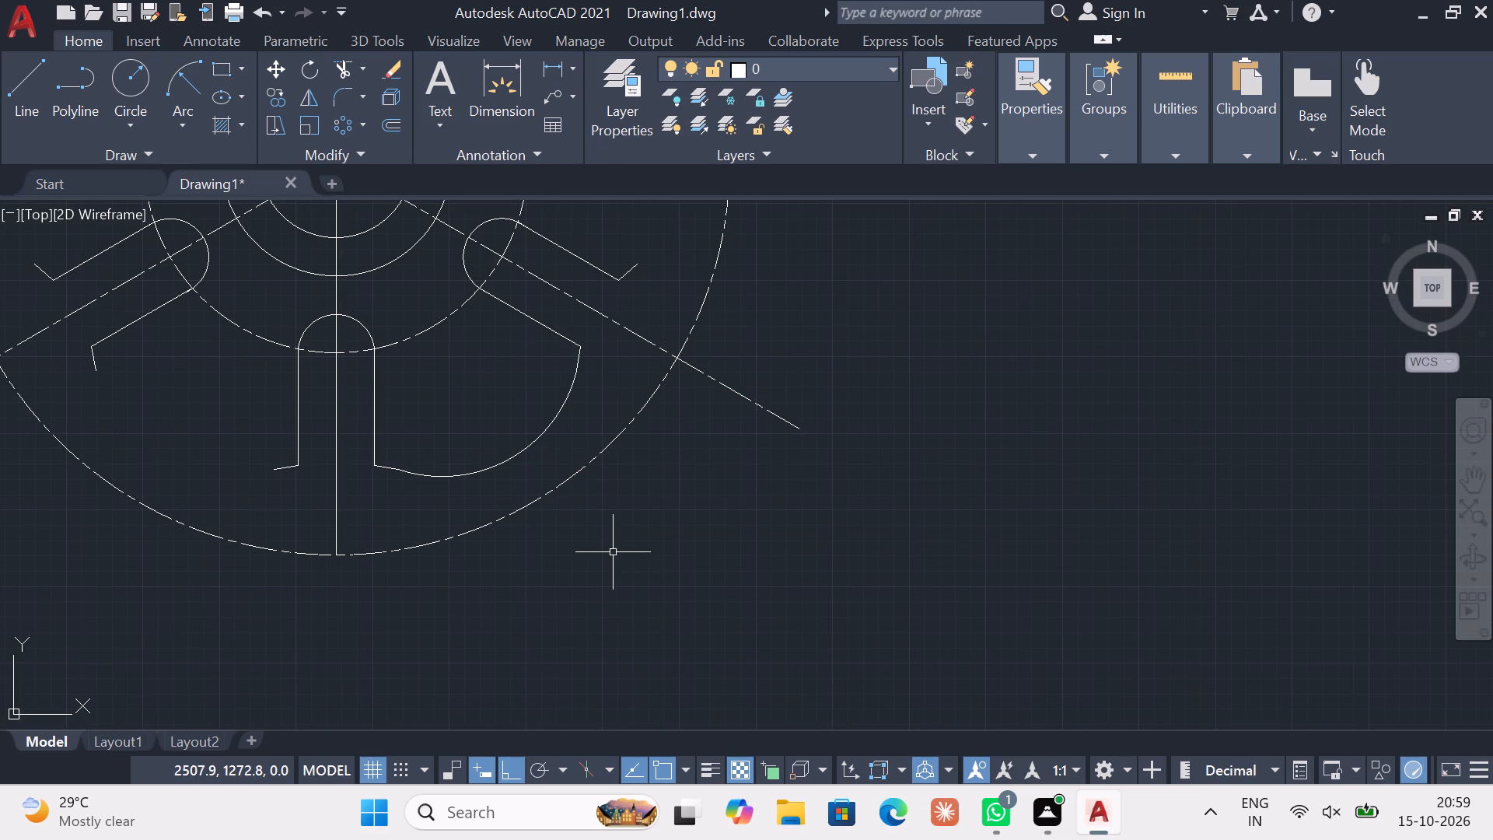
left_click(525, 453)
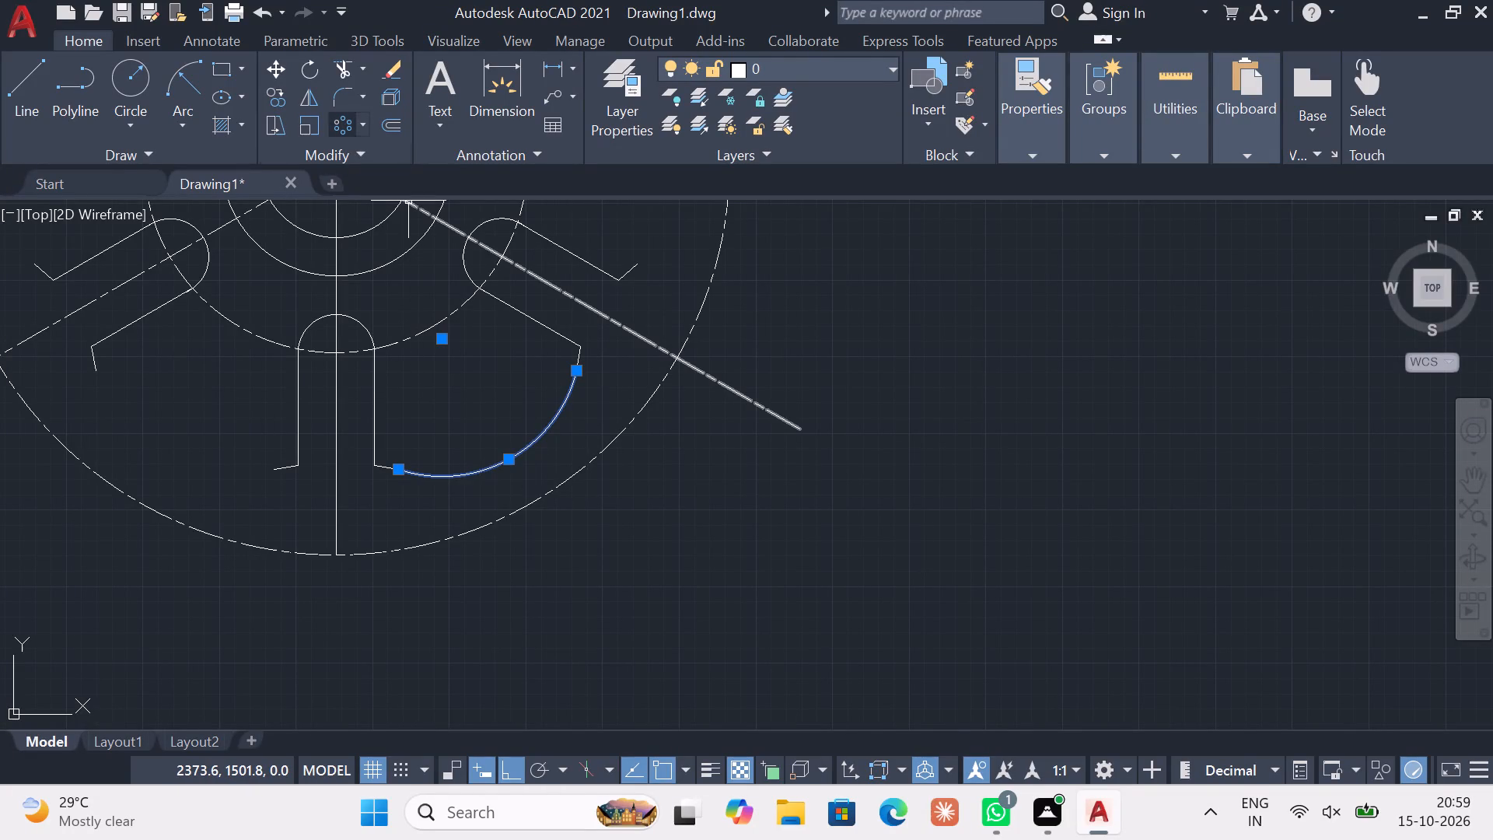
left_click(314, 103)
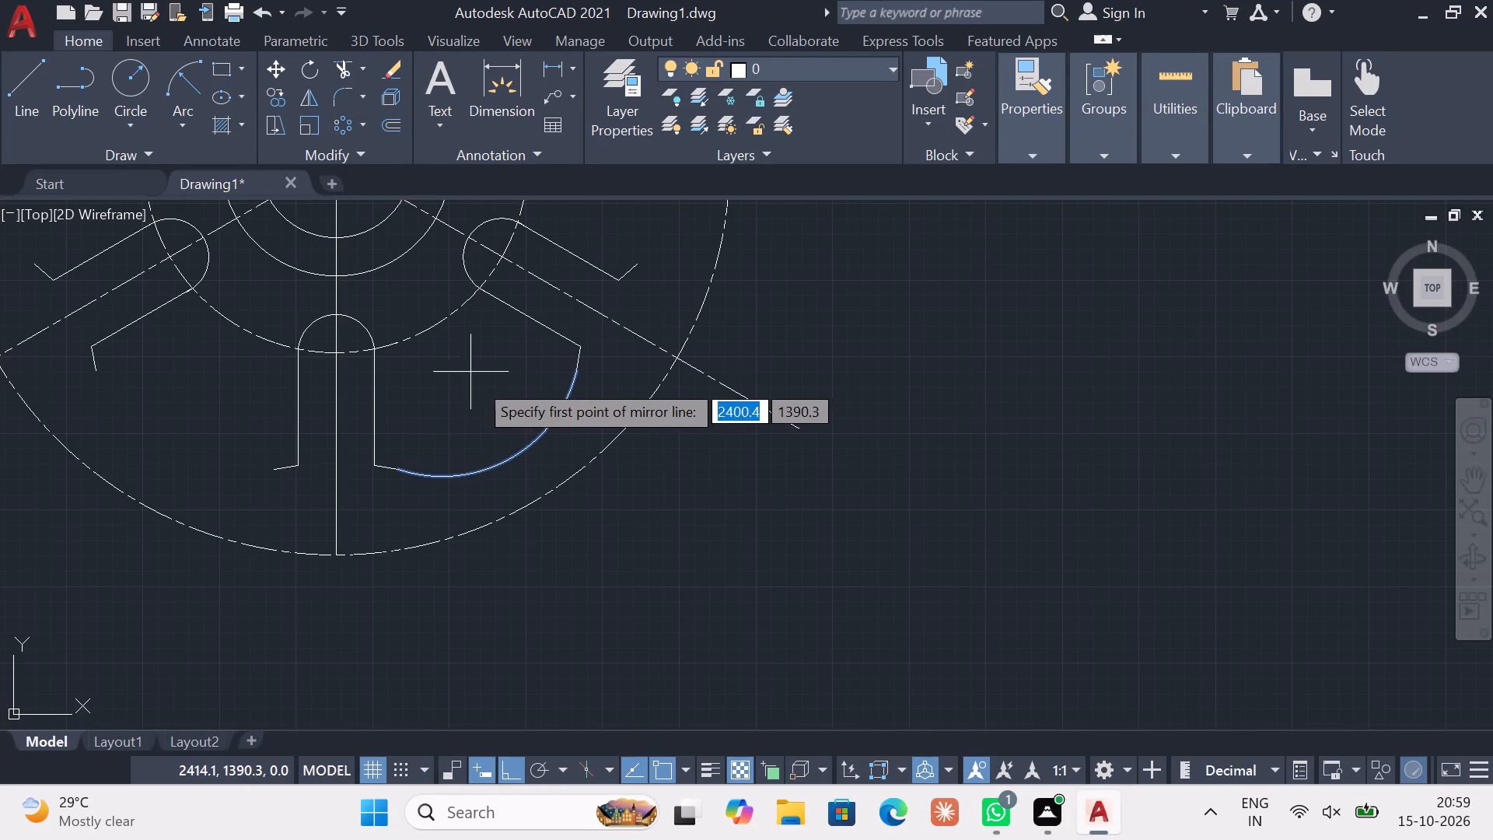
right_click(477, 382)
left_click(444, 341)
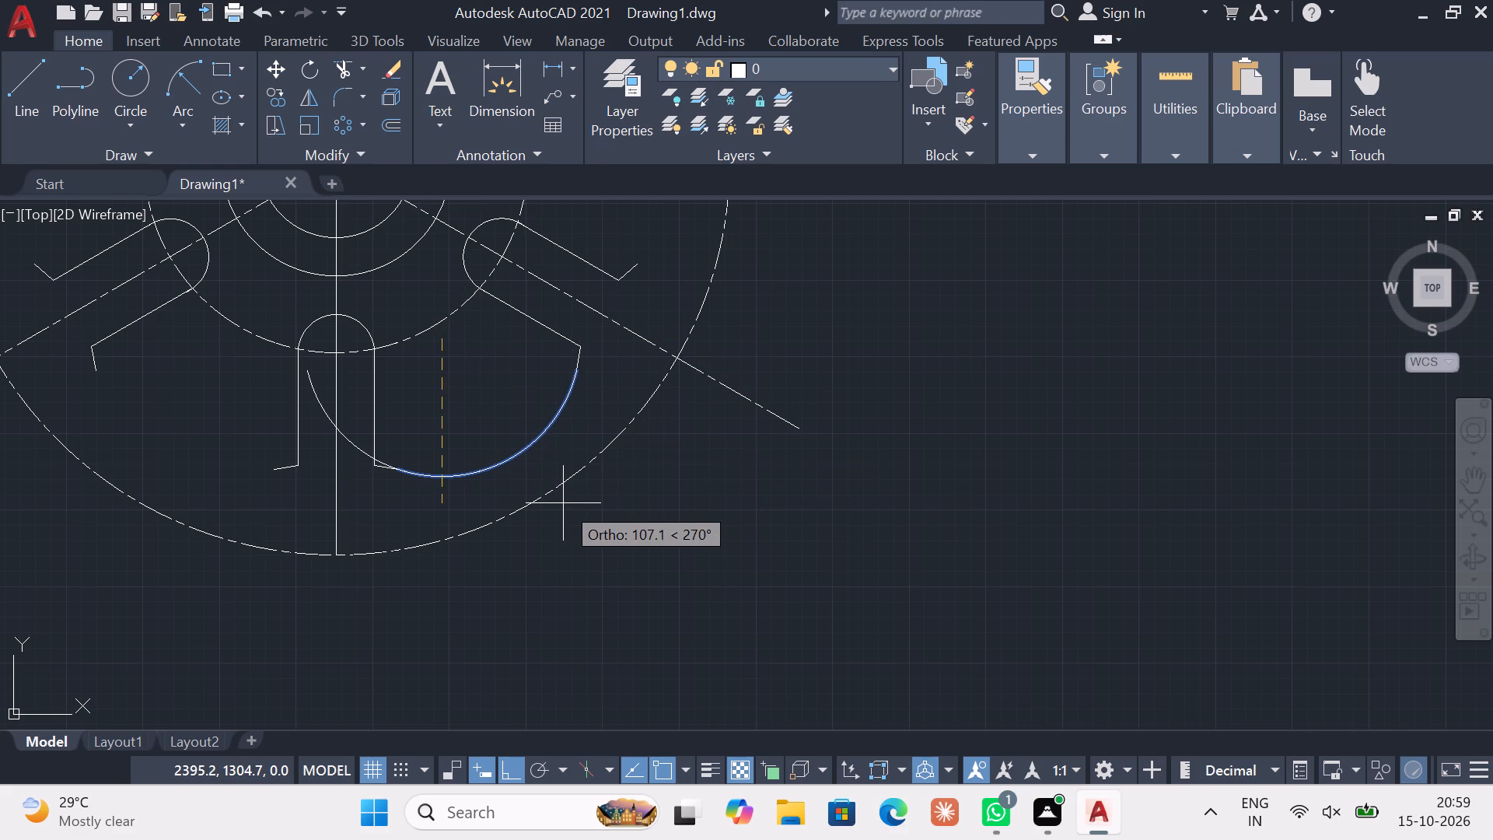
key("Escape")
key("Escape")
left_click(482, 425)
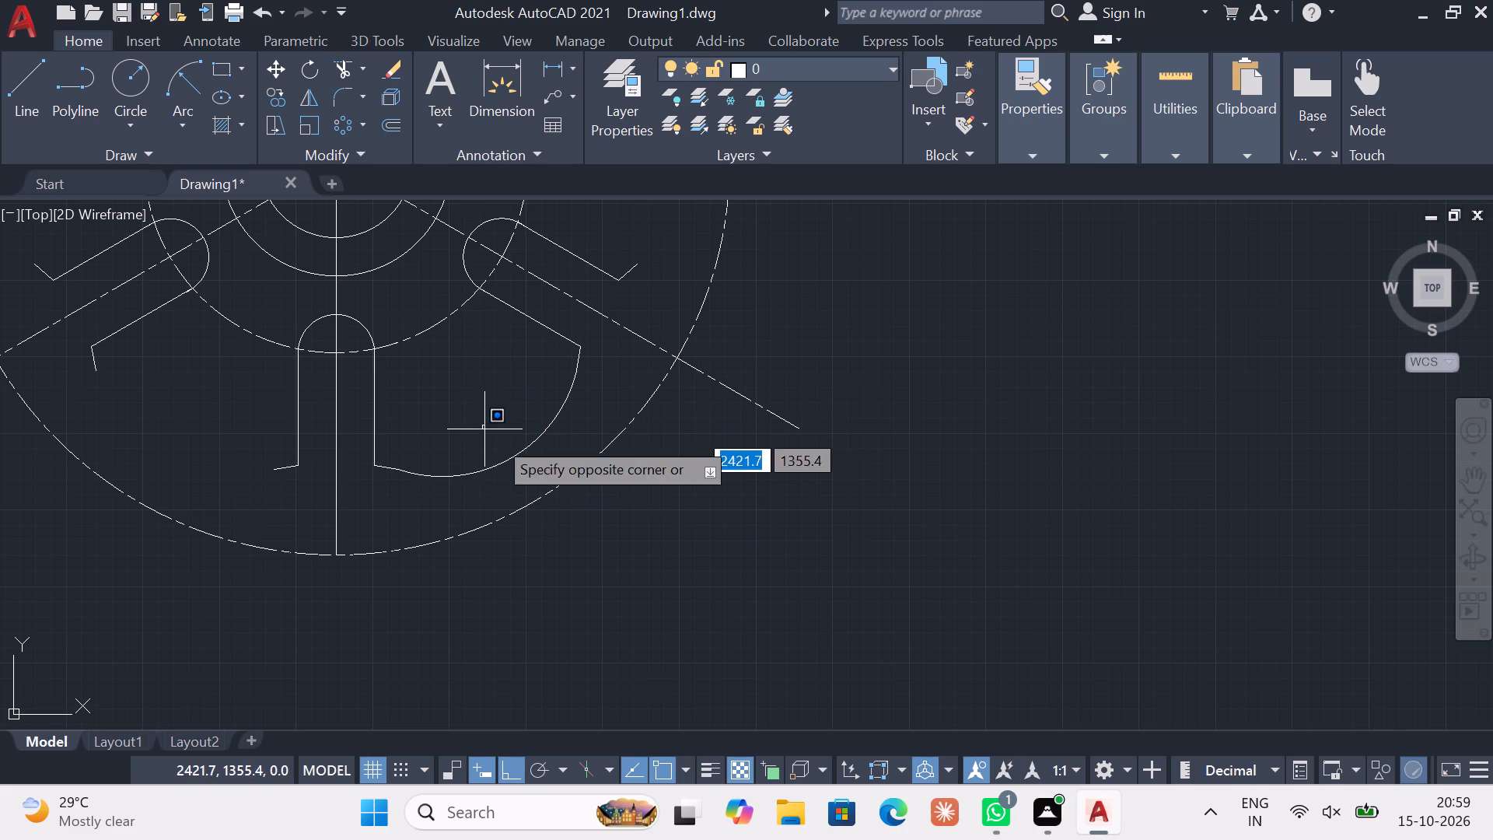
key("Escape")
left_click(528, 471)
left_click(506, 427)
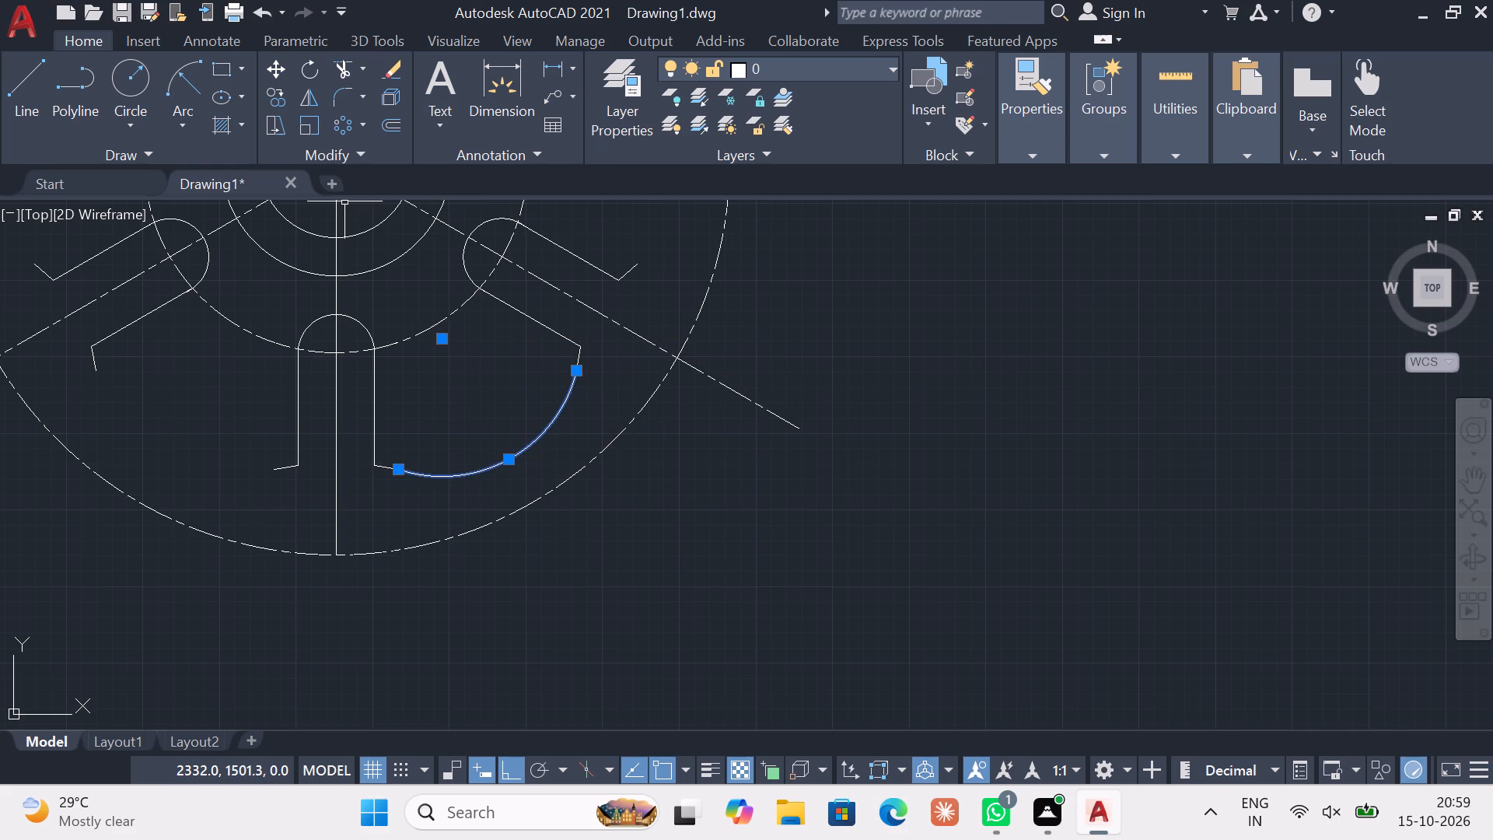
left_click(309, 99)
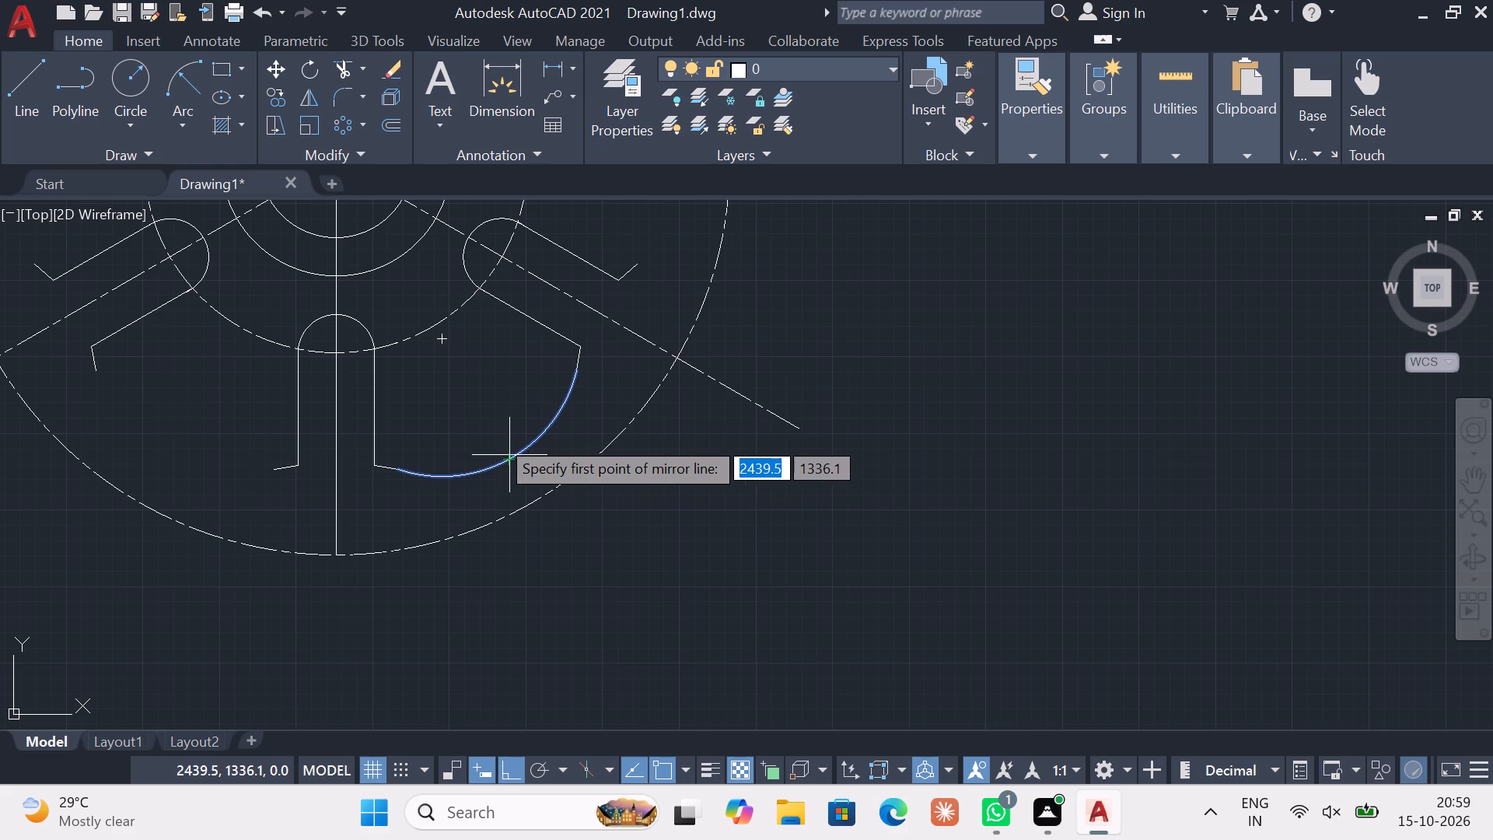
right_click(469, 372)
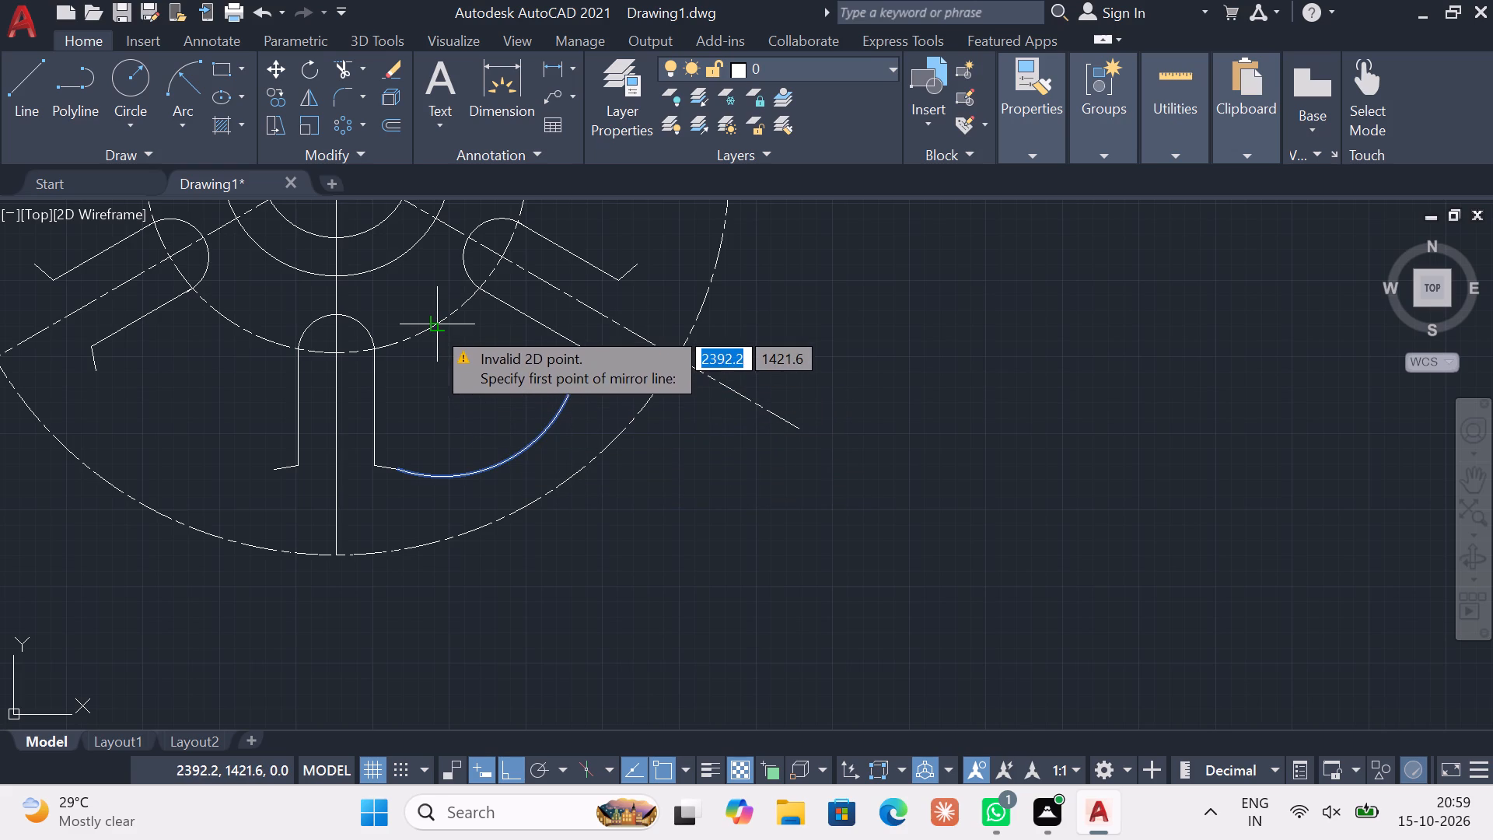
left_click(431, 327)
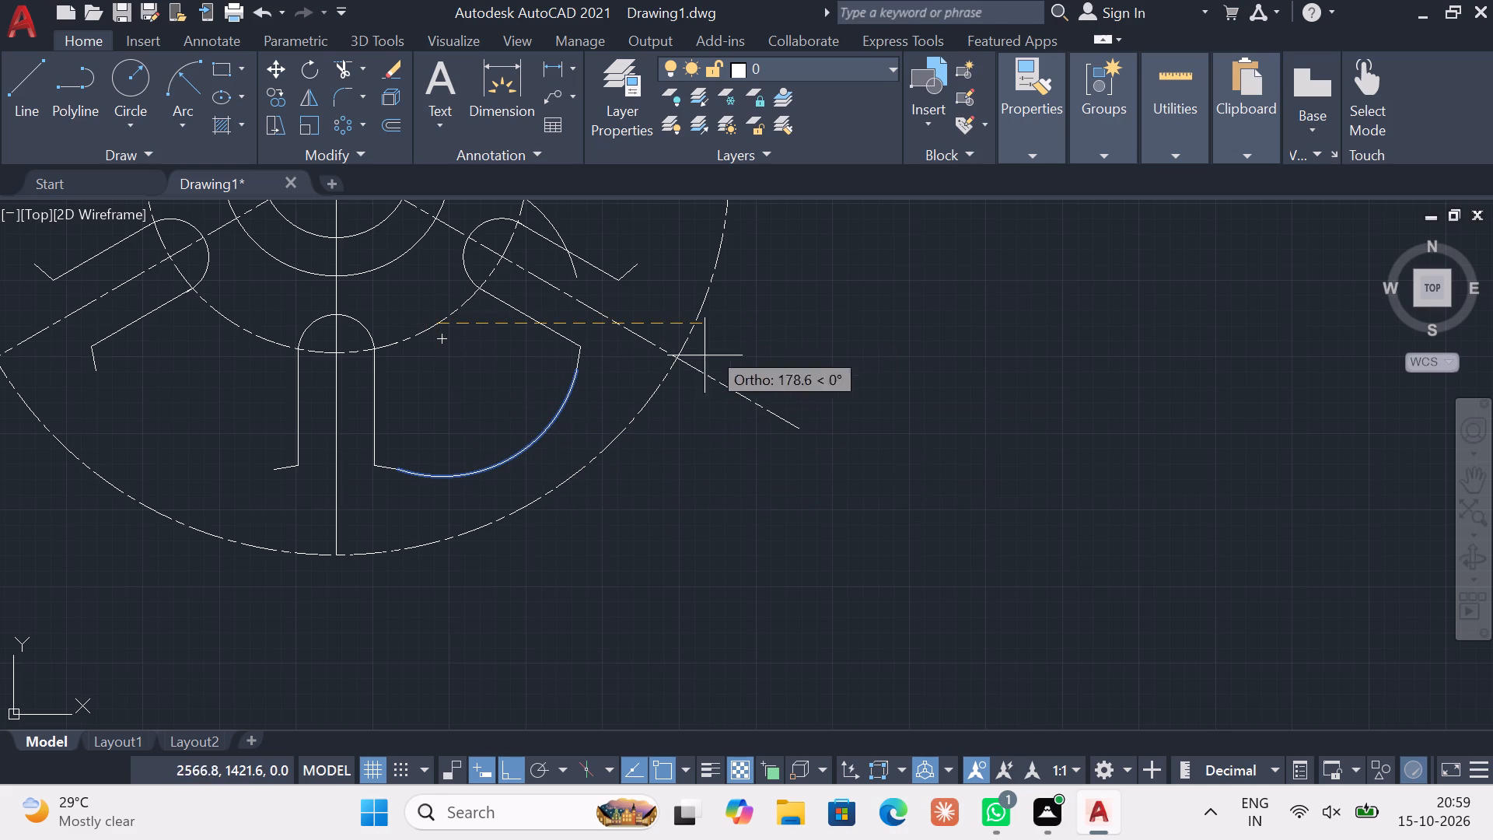
Turn off Ortho mode.
left_click(515, 776)
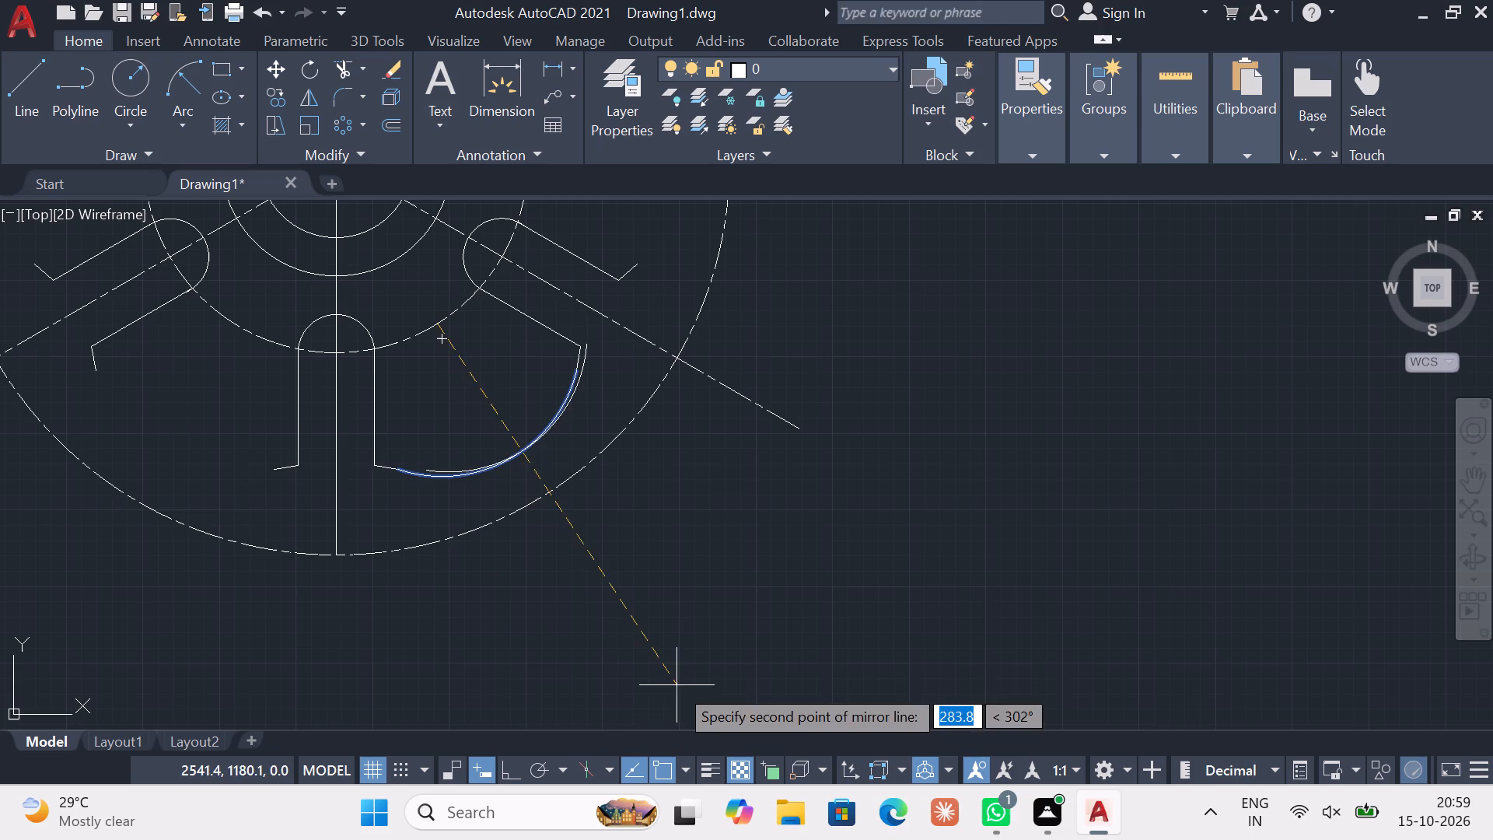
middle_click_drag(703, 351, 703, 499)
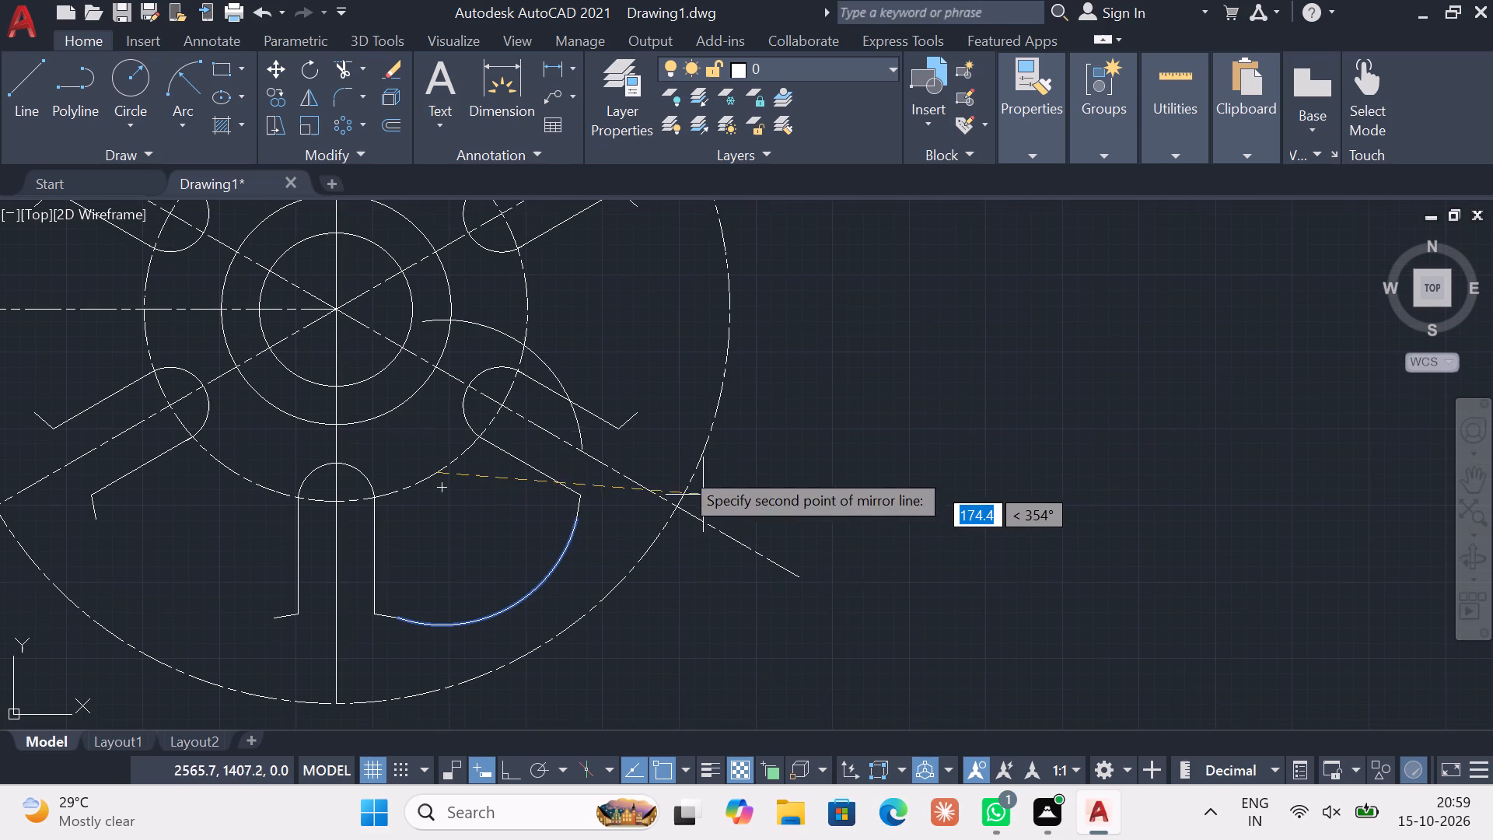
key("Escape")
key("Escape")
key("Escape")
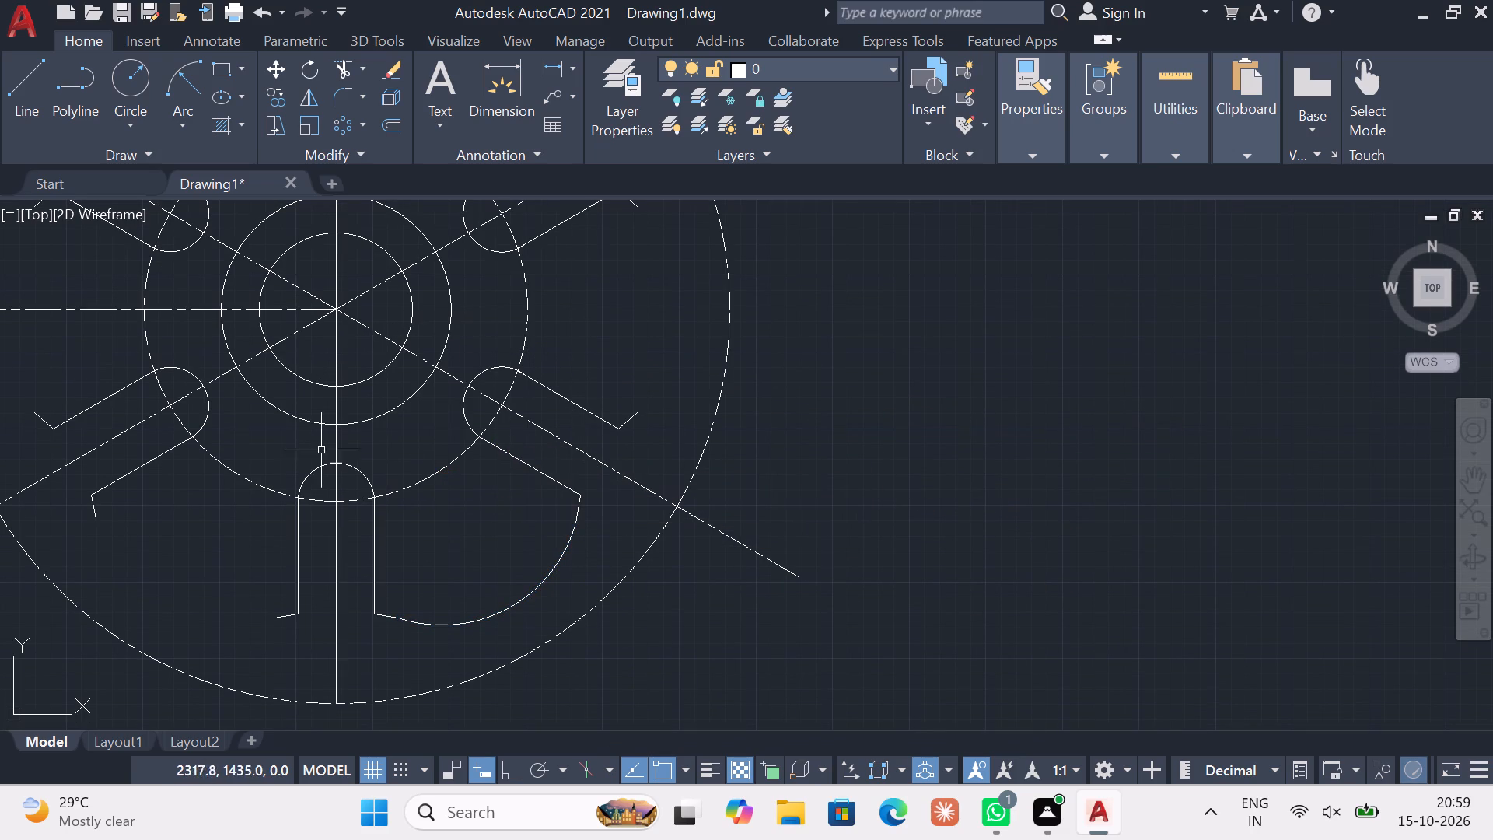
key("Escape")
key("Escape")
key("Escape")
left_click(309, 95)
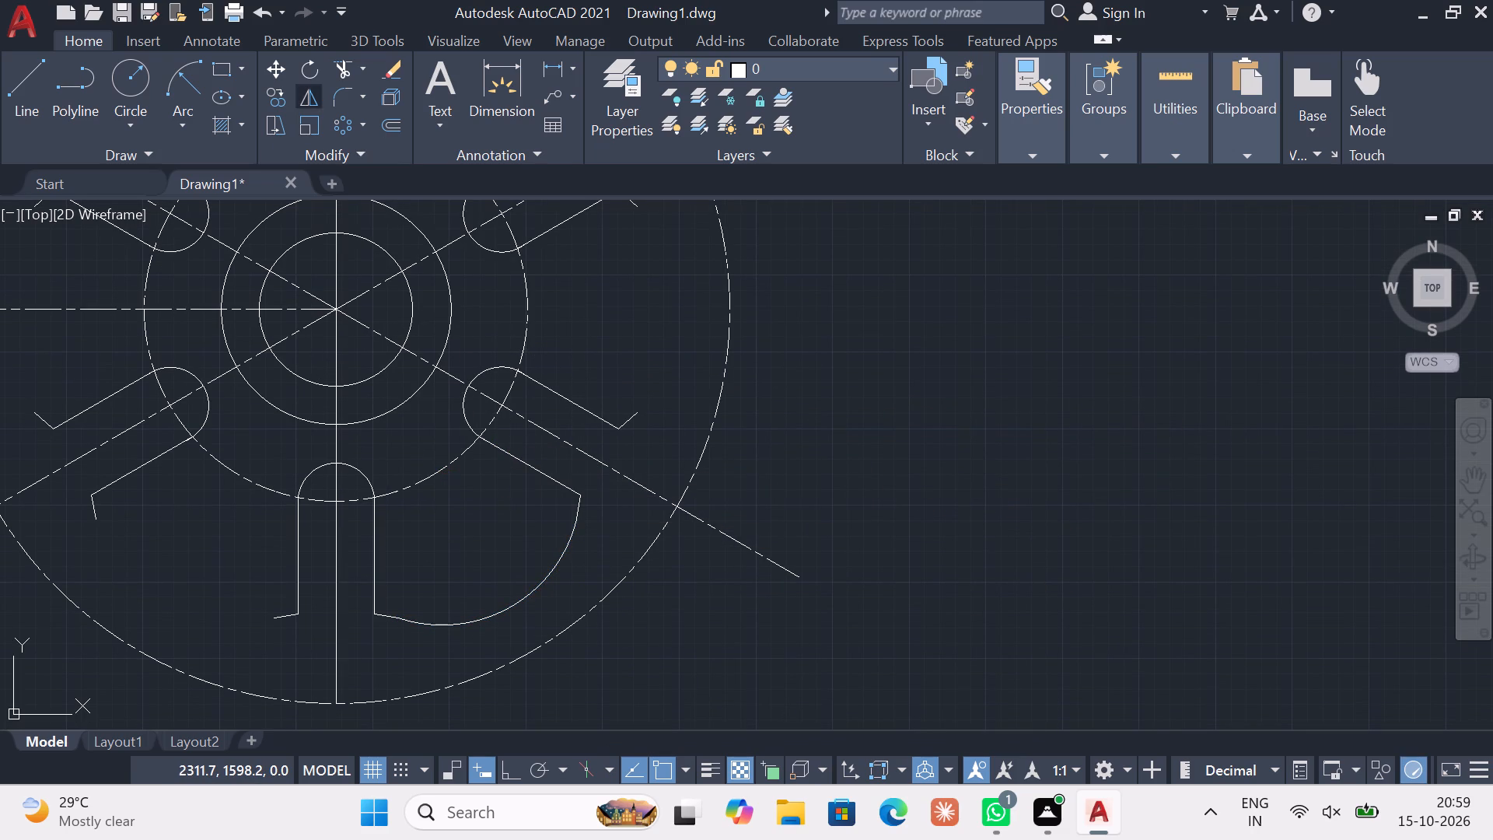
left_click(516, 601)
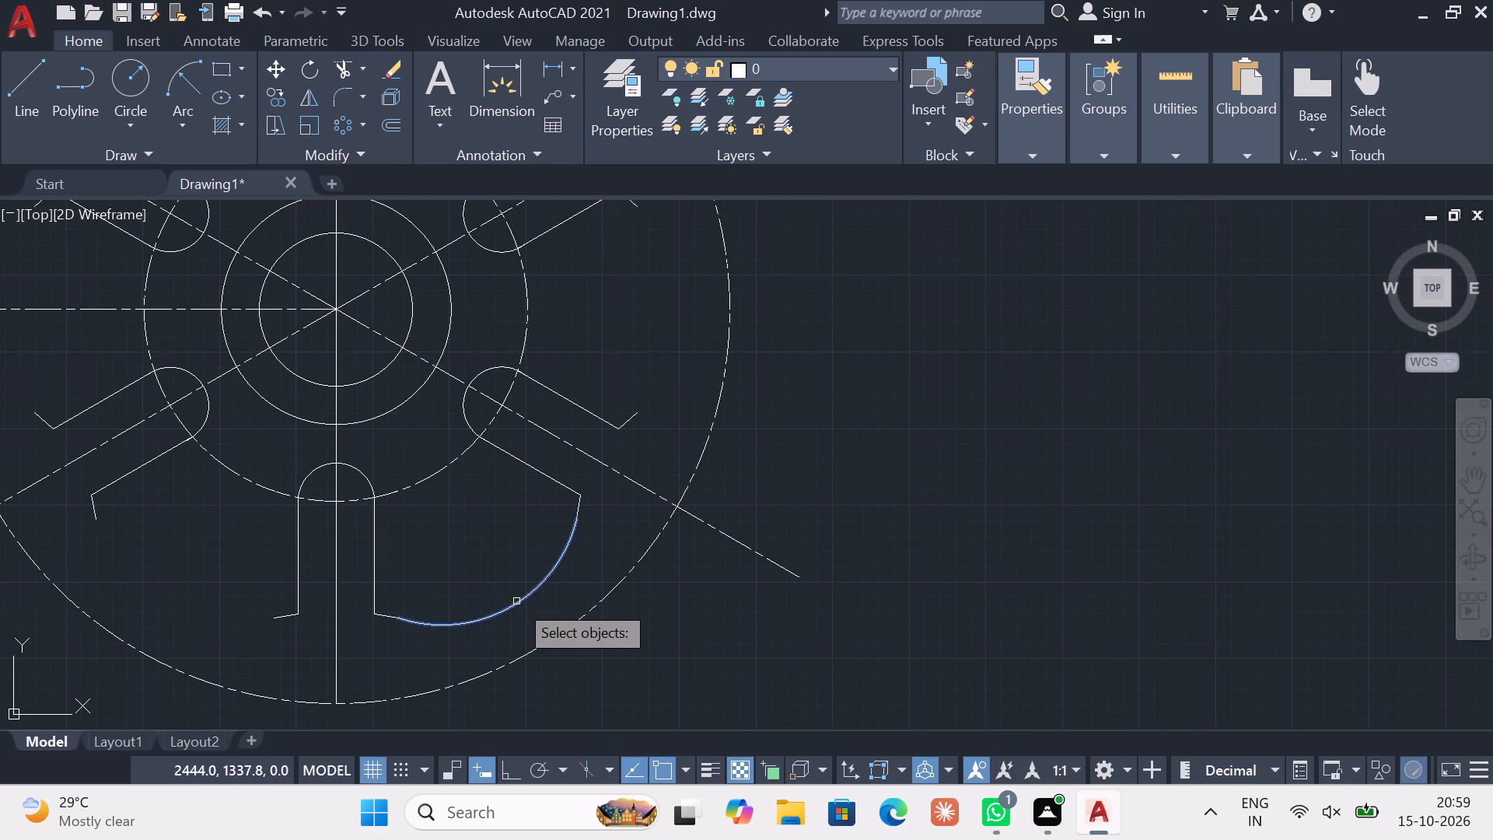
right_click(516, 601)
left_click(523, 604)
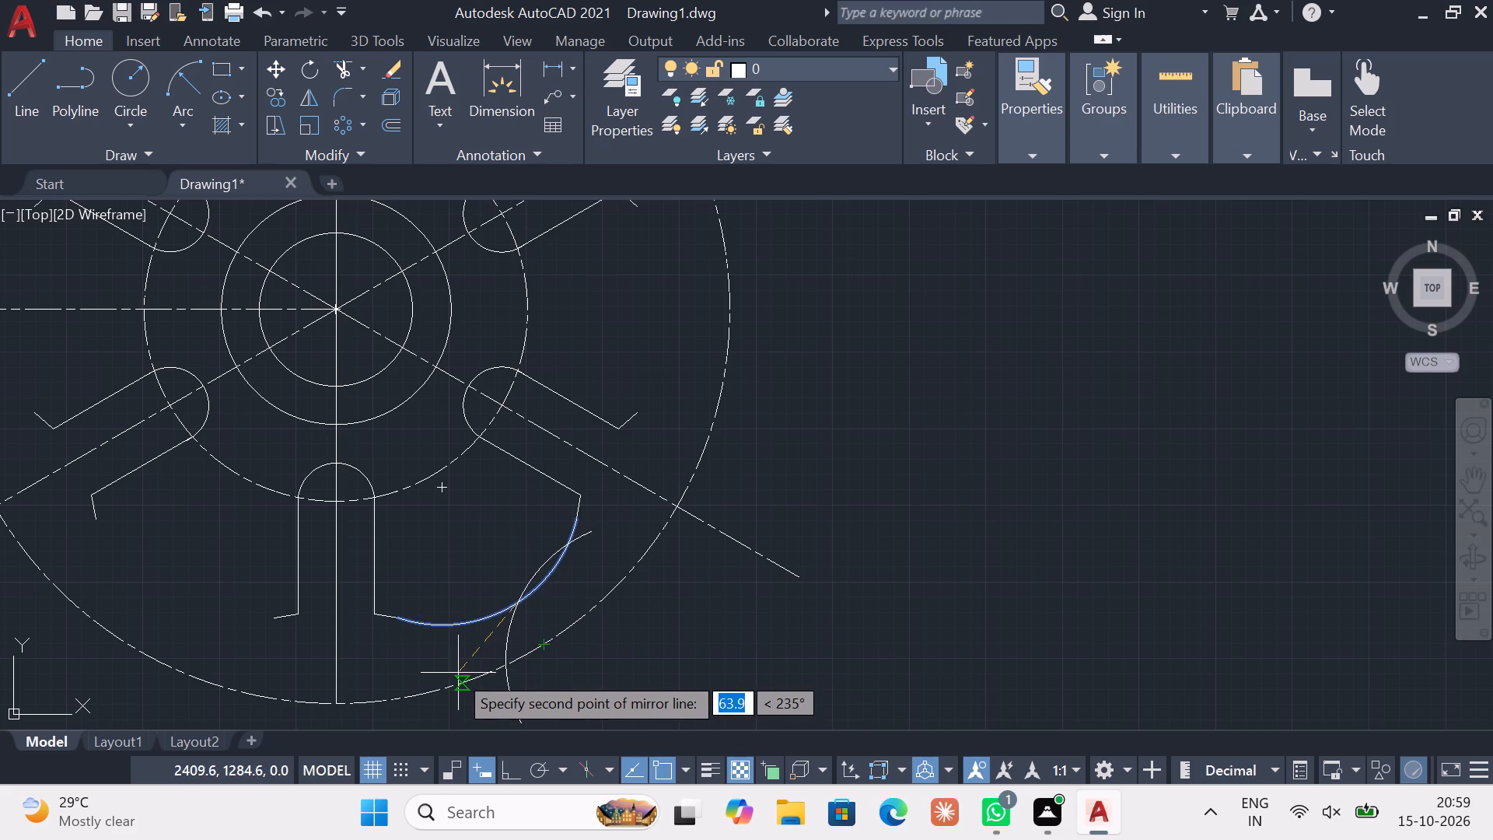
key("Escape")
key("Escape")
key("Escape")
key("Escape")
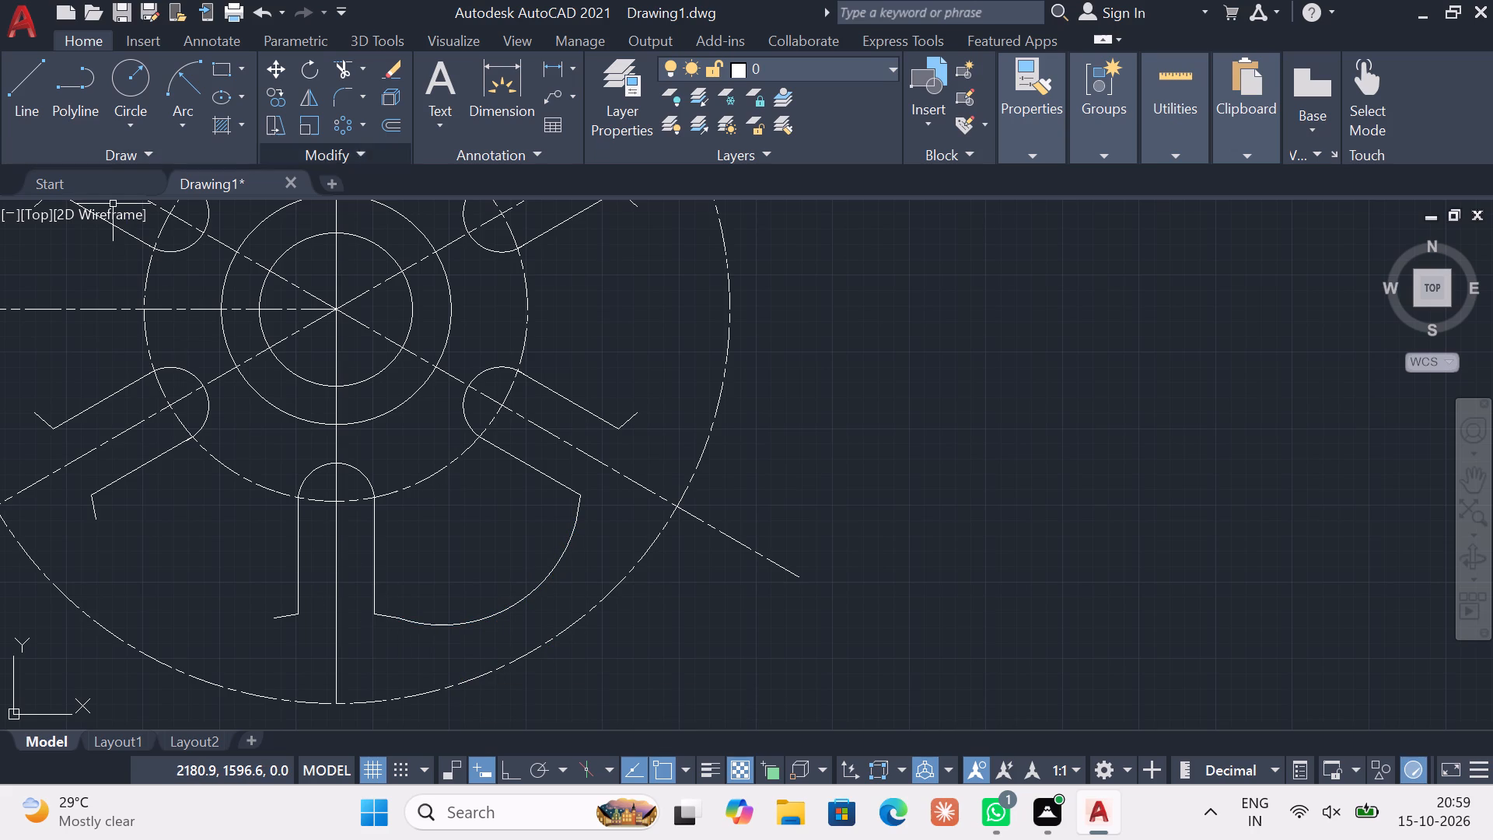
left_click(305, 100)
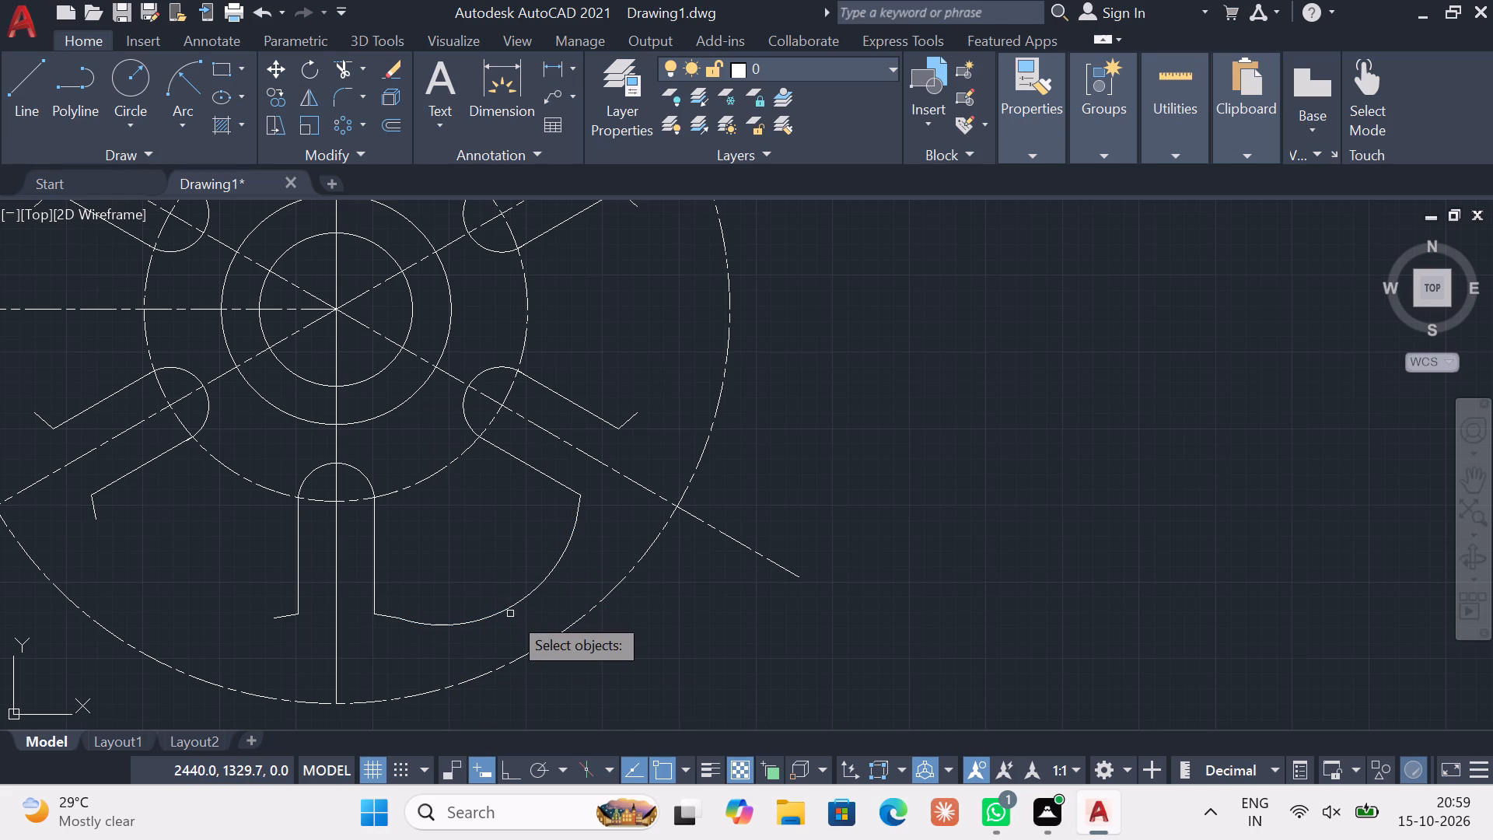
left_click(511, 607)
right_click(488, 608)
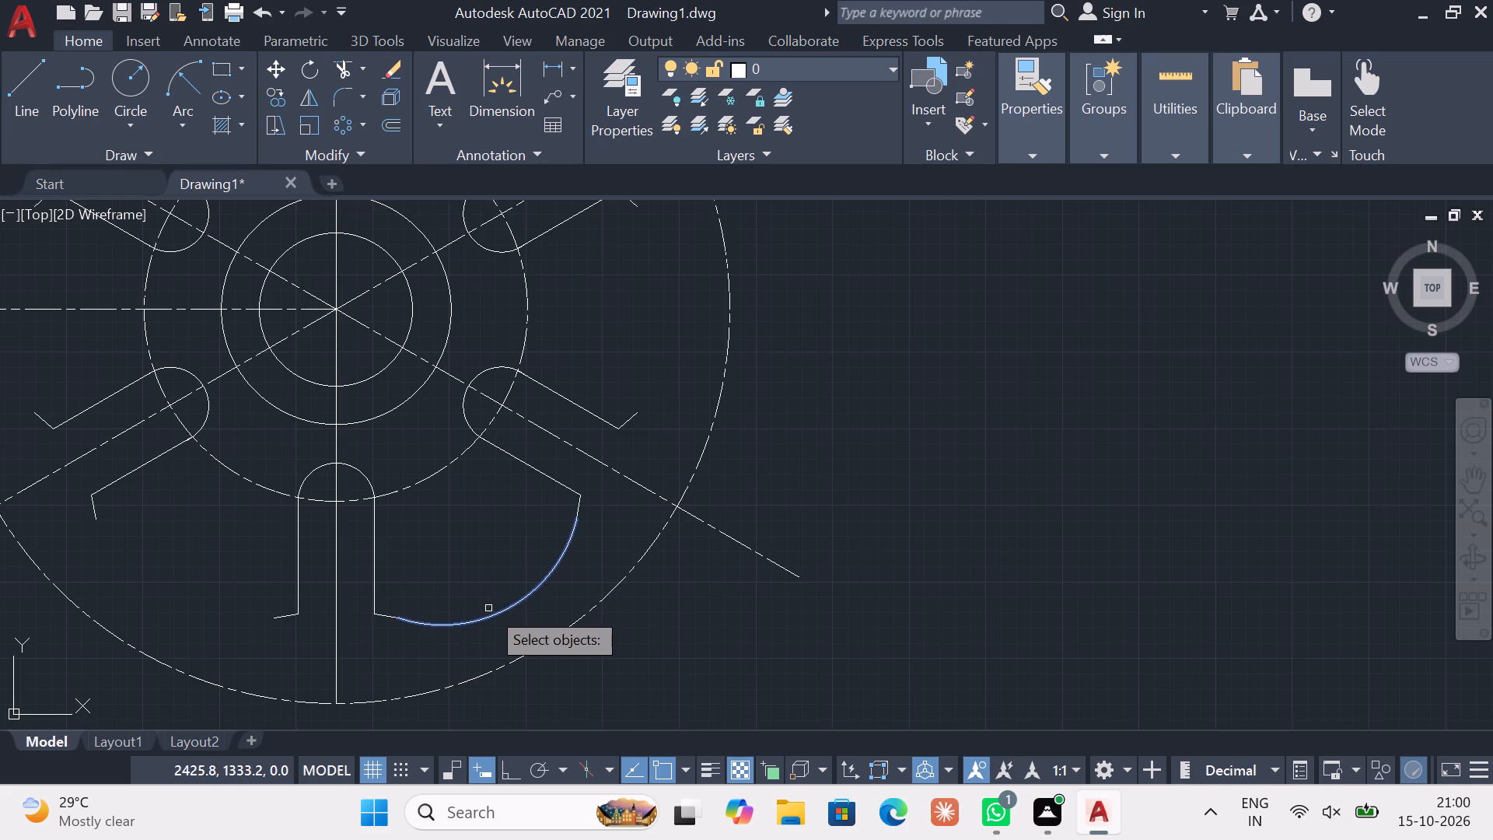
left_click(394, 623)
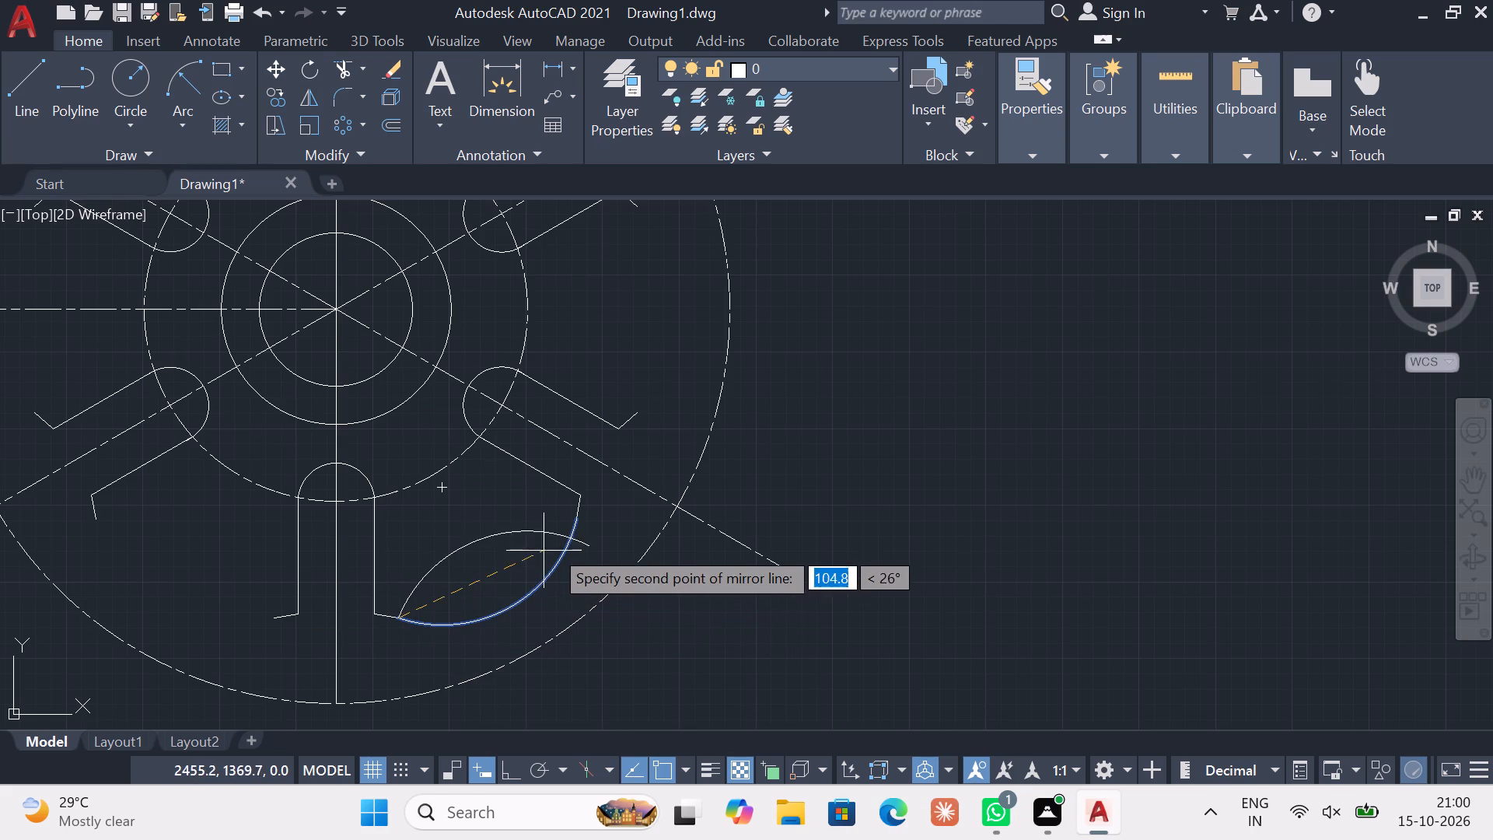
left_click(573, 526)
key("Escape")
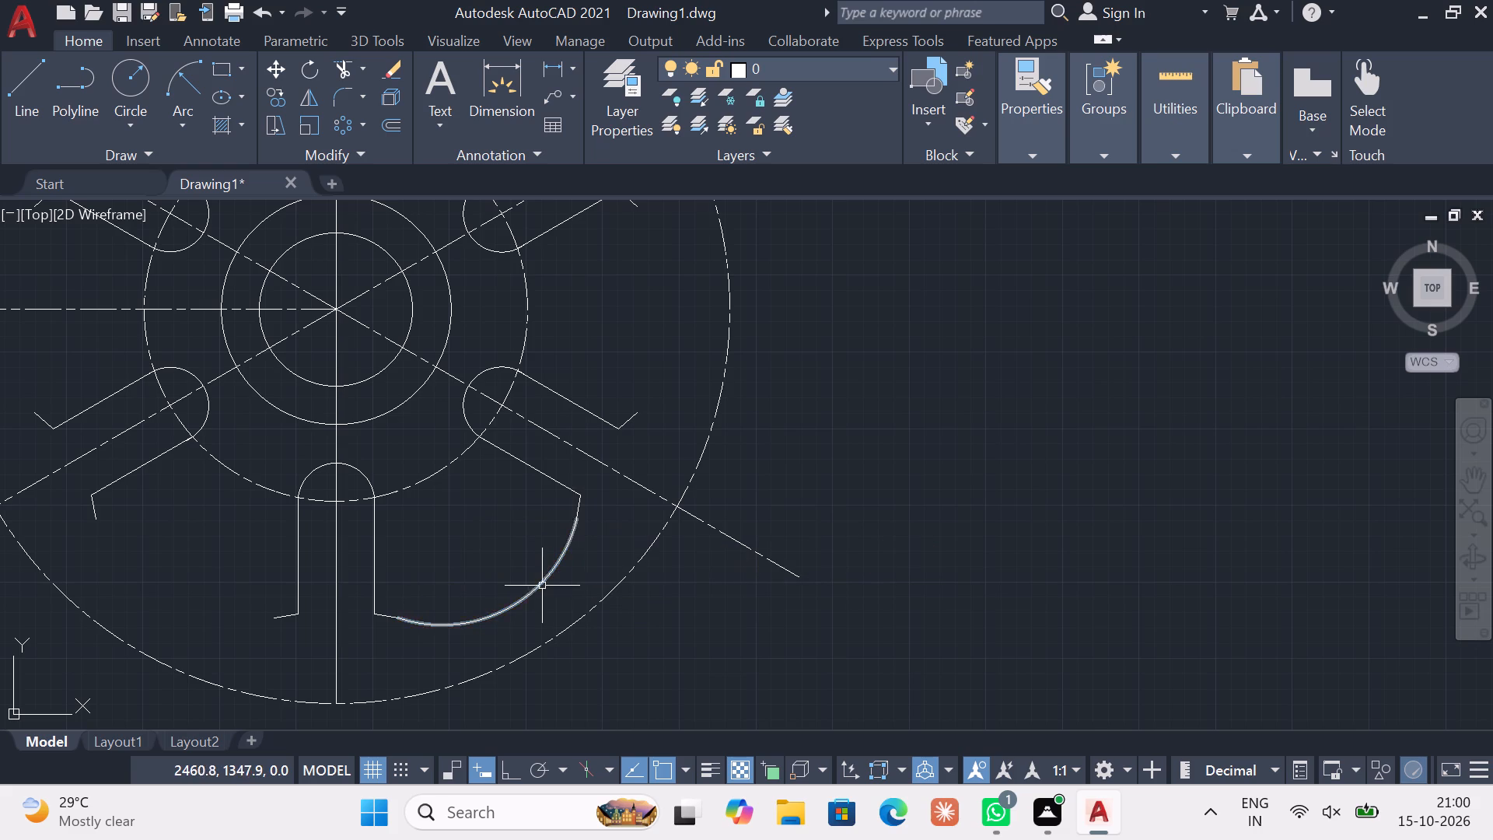
Mirror the radius 90 arc about the line through its own two endpoints, keeping the original.
left_click(307, 99)
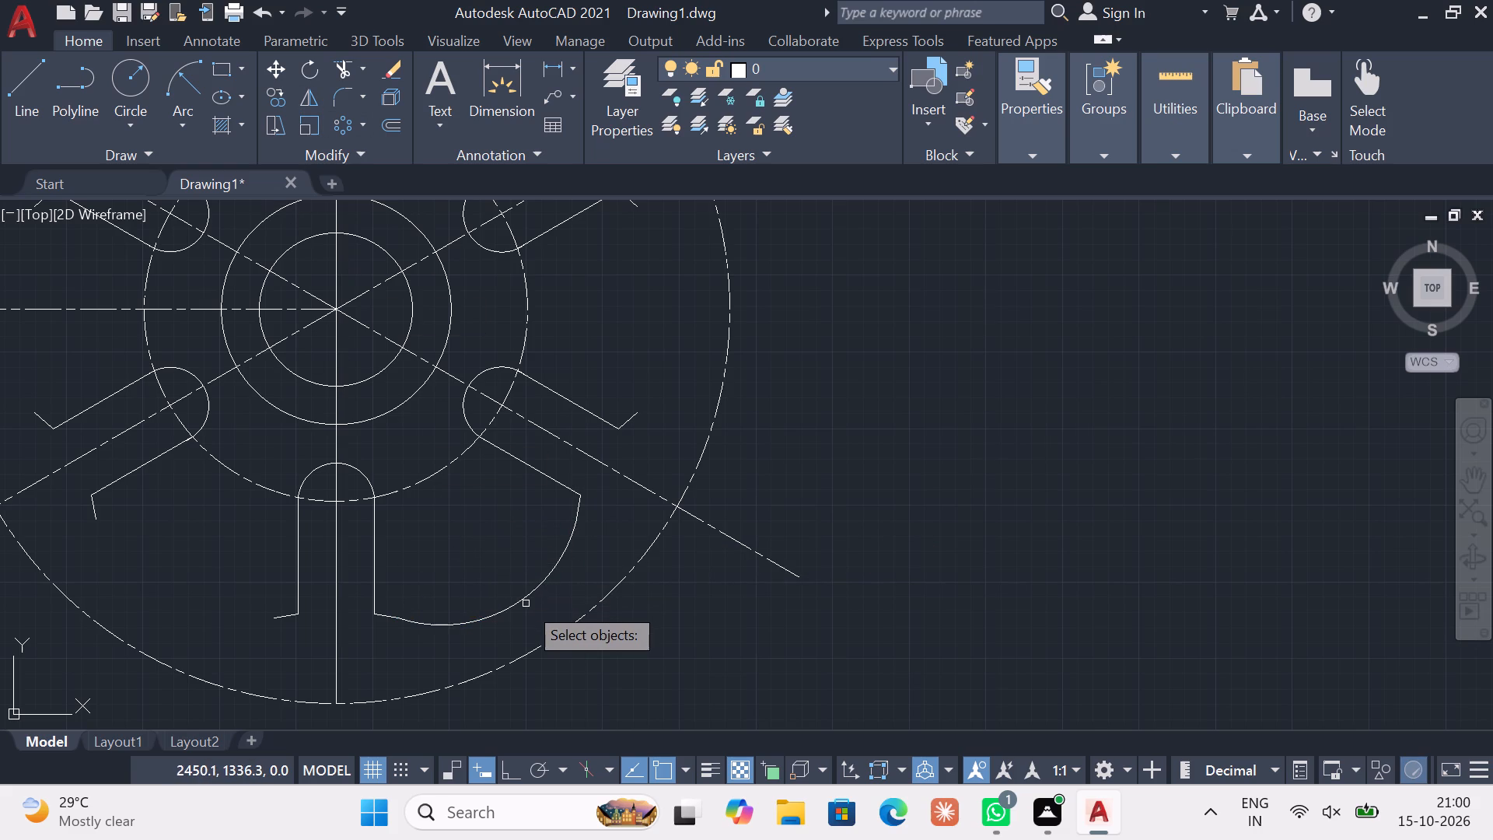
left_click(526, 599)
right_click(526, 588)
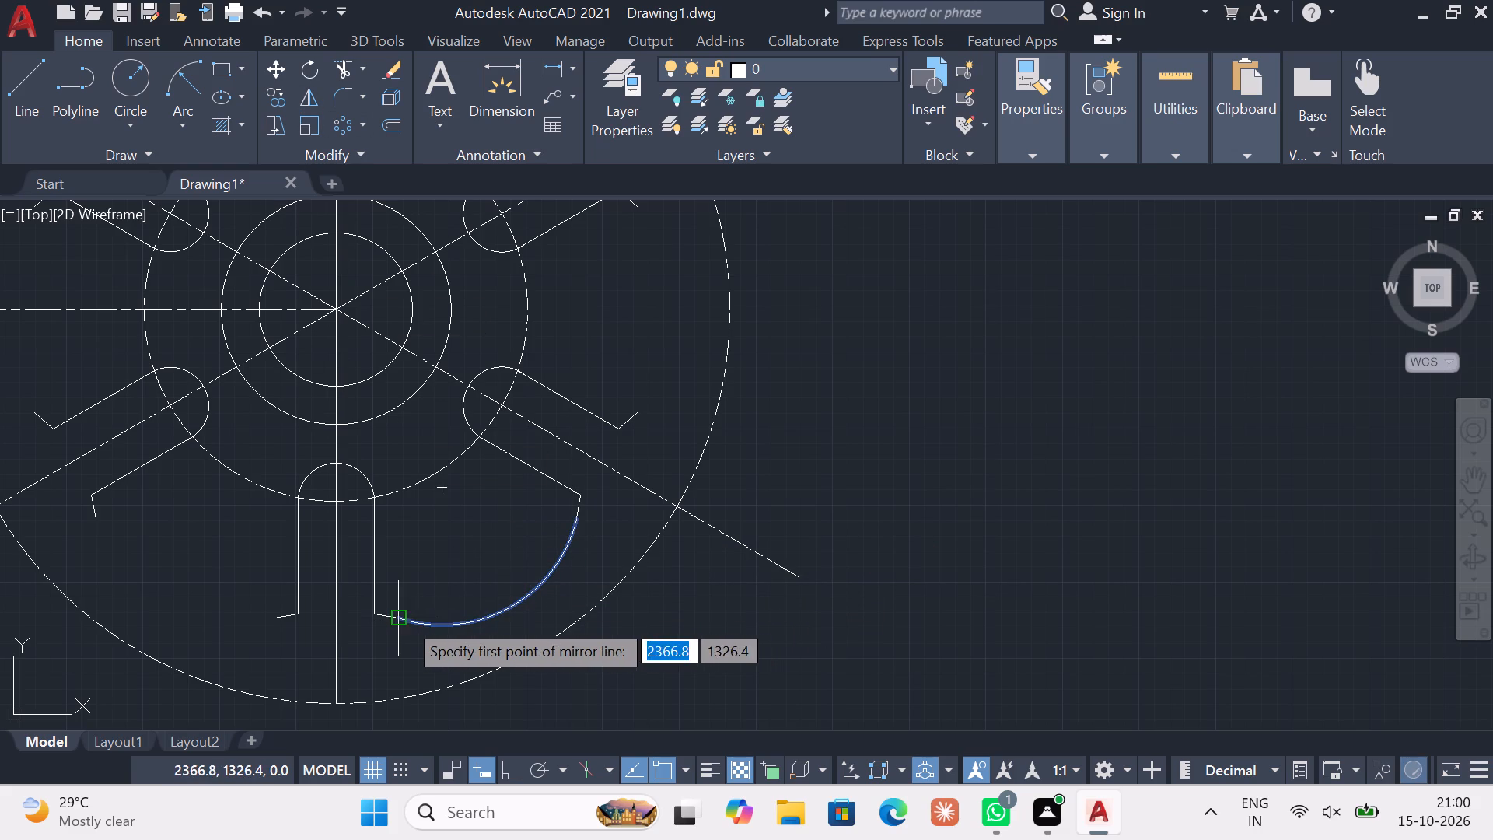
left_click(404, 620)
left_click(585, 517)
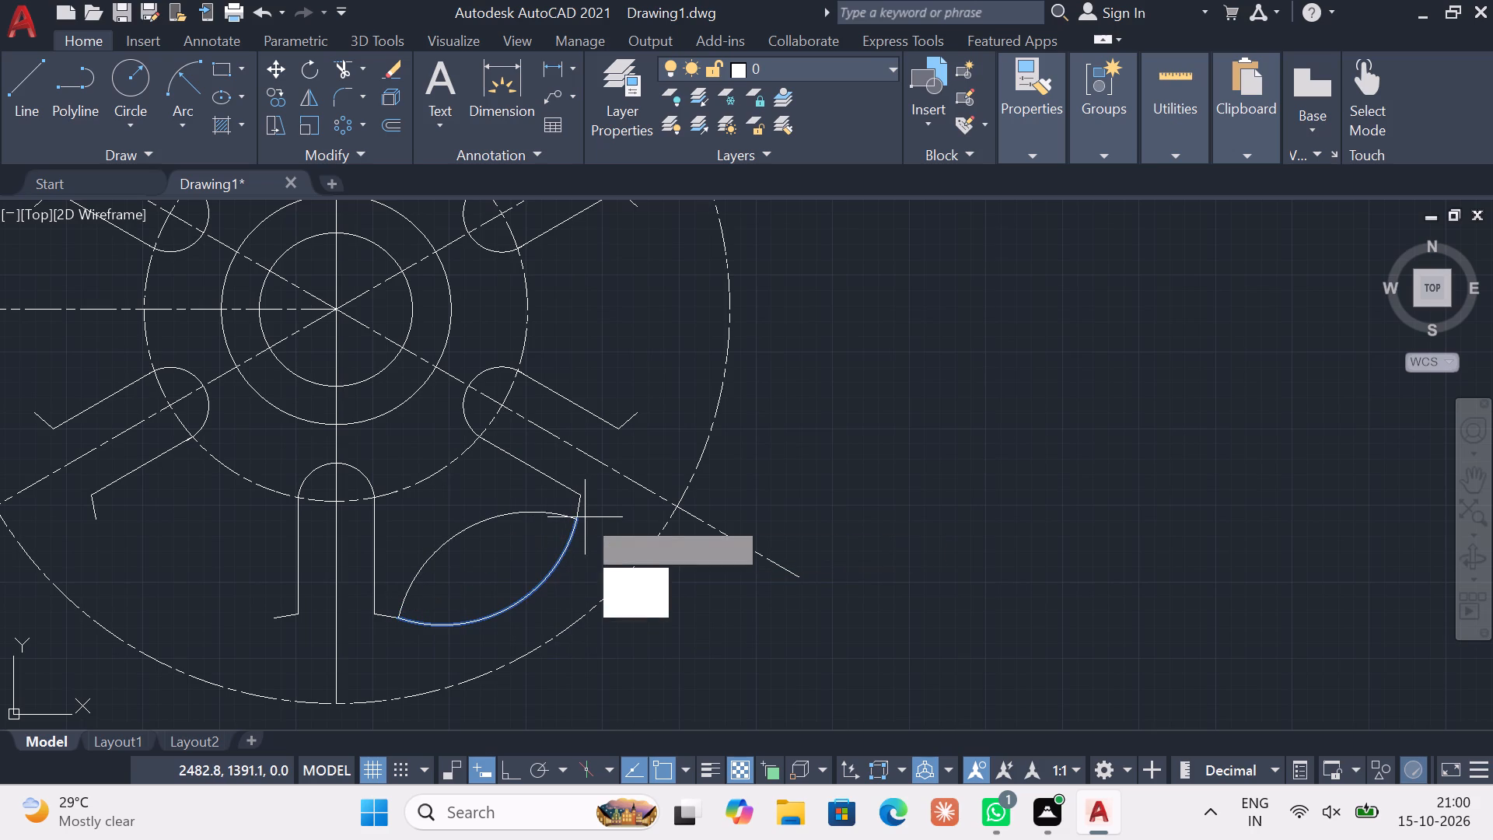
left_click_drag(619, 602, 585, 517)
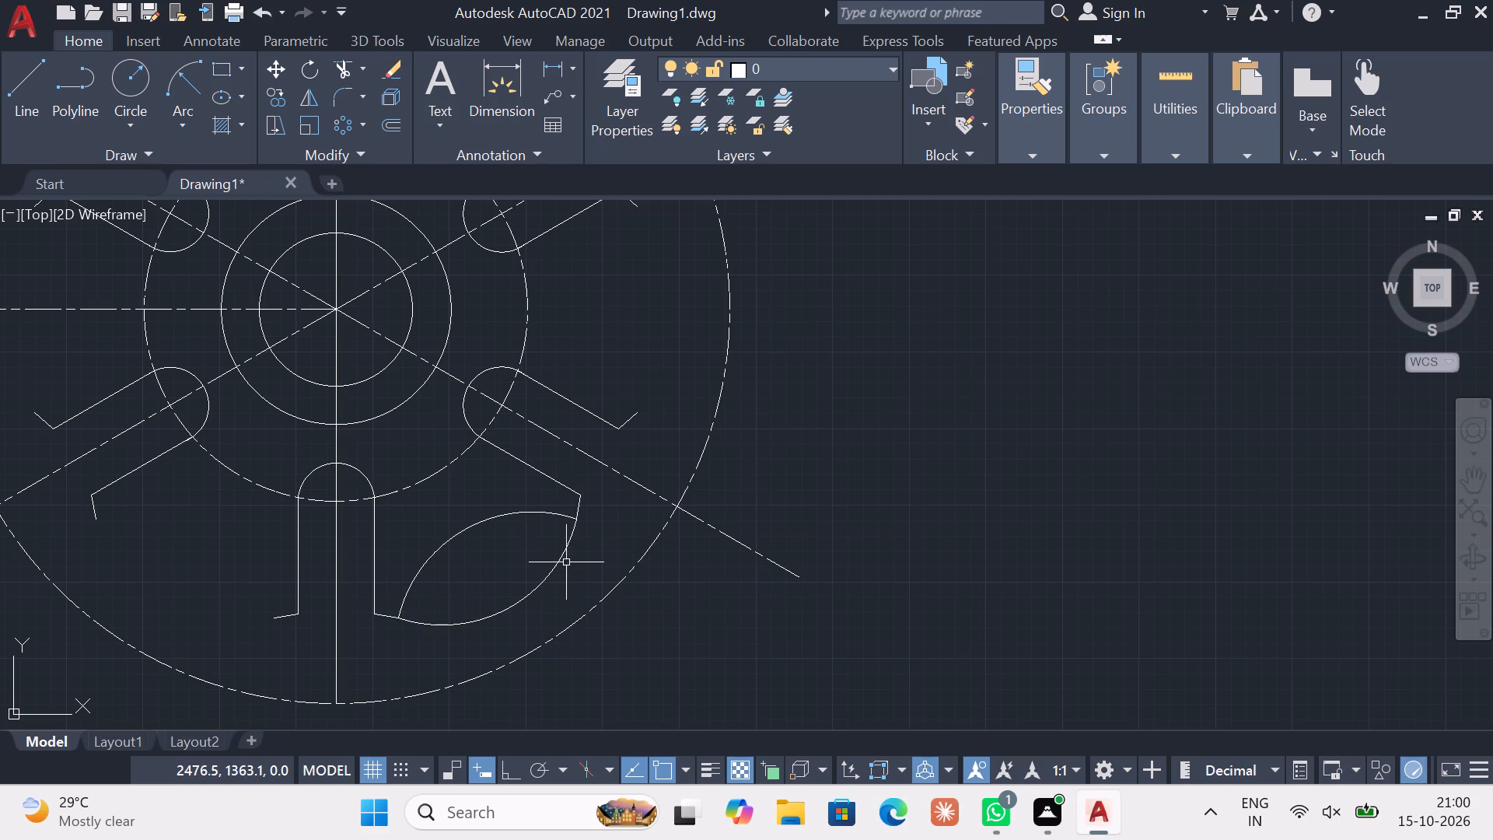
Delete the original outward-bulging arc between the bottom and lower-right slots.
left_click(556, 564)
key("Delete")
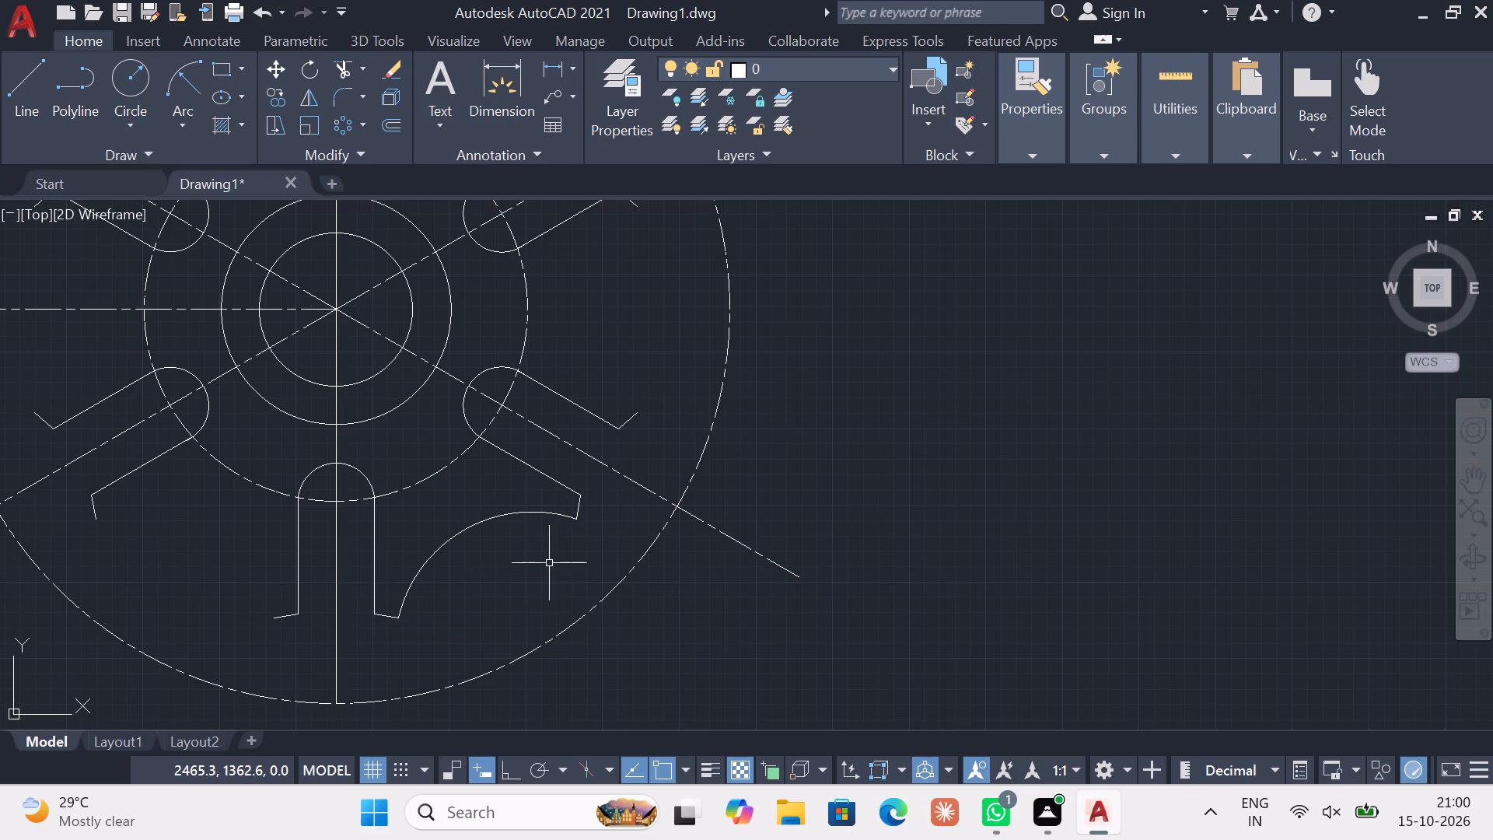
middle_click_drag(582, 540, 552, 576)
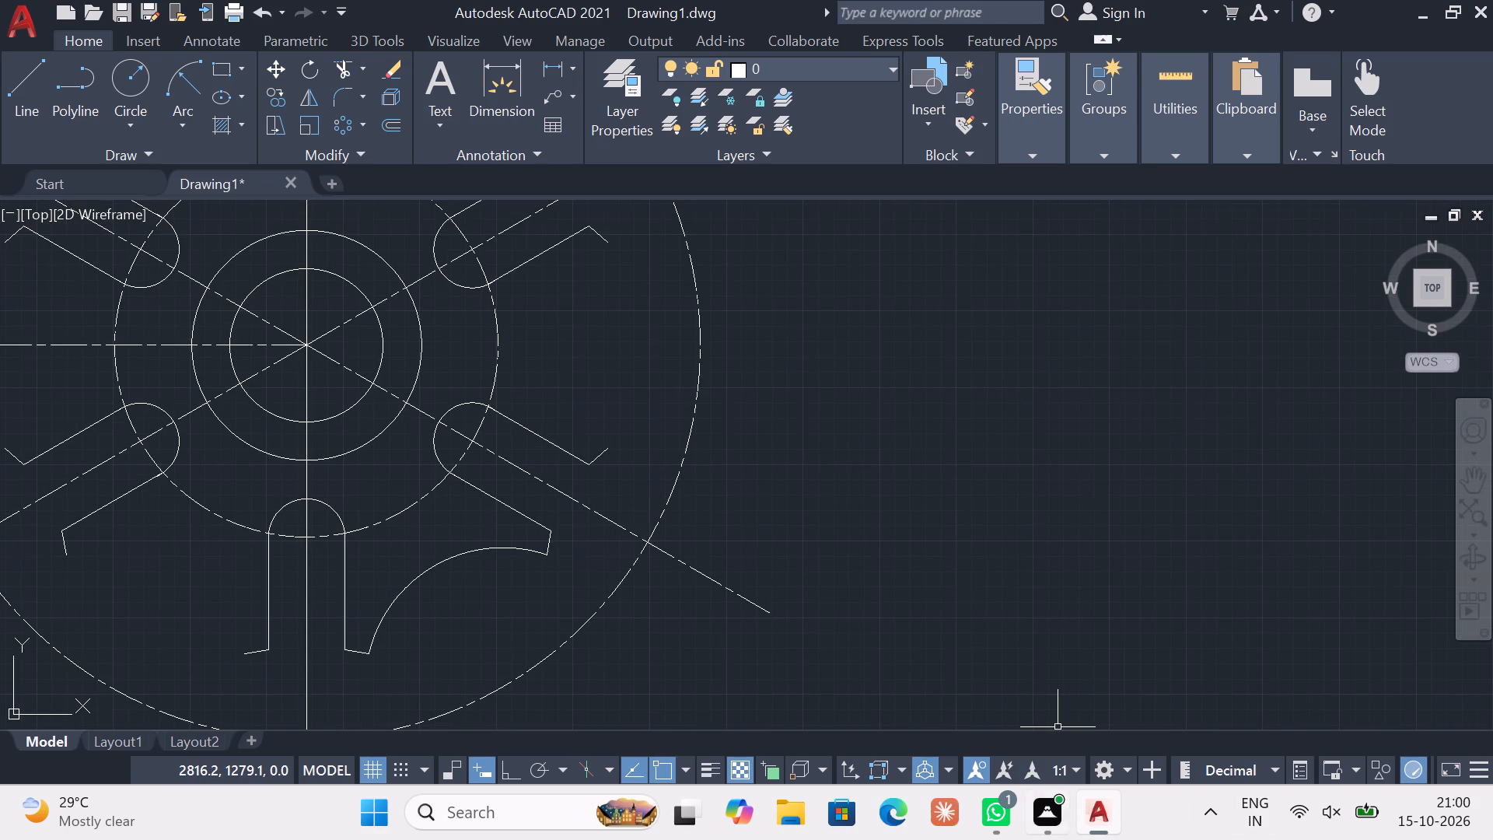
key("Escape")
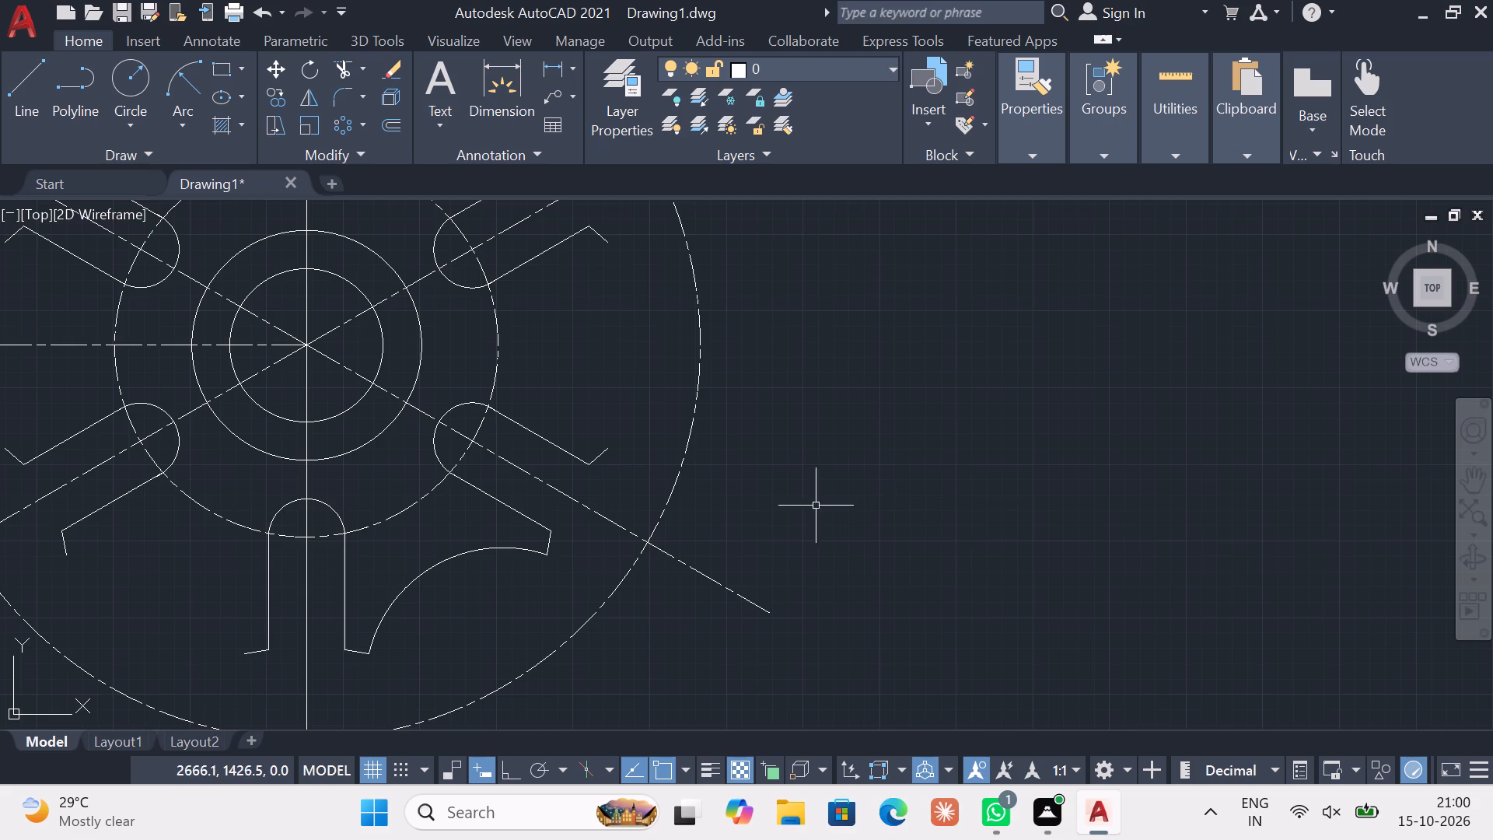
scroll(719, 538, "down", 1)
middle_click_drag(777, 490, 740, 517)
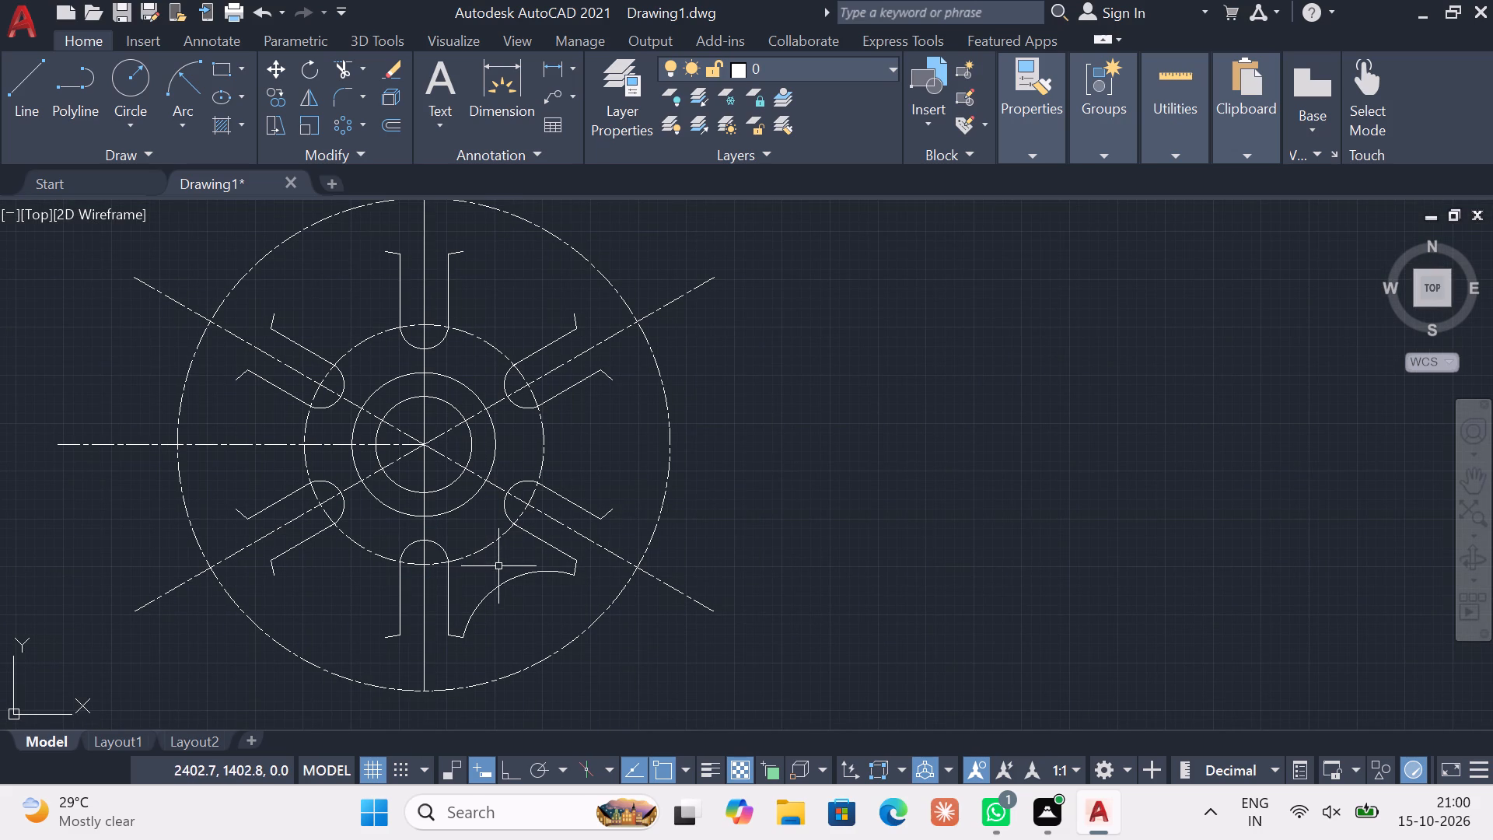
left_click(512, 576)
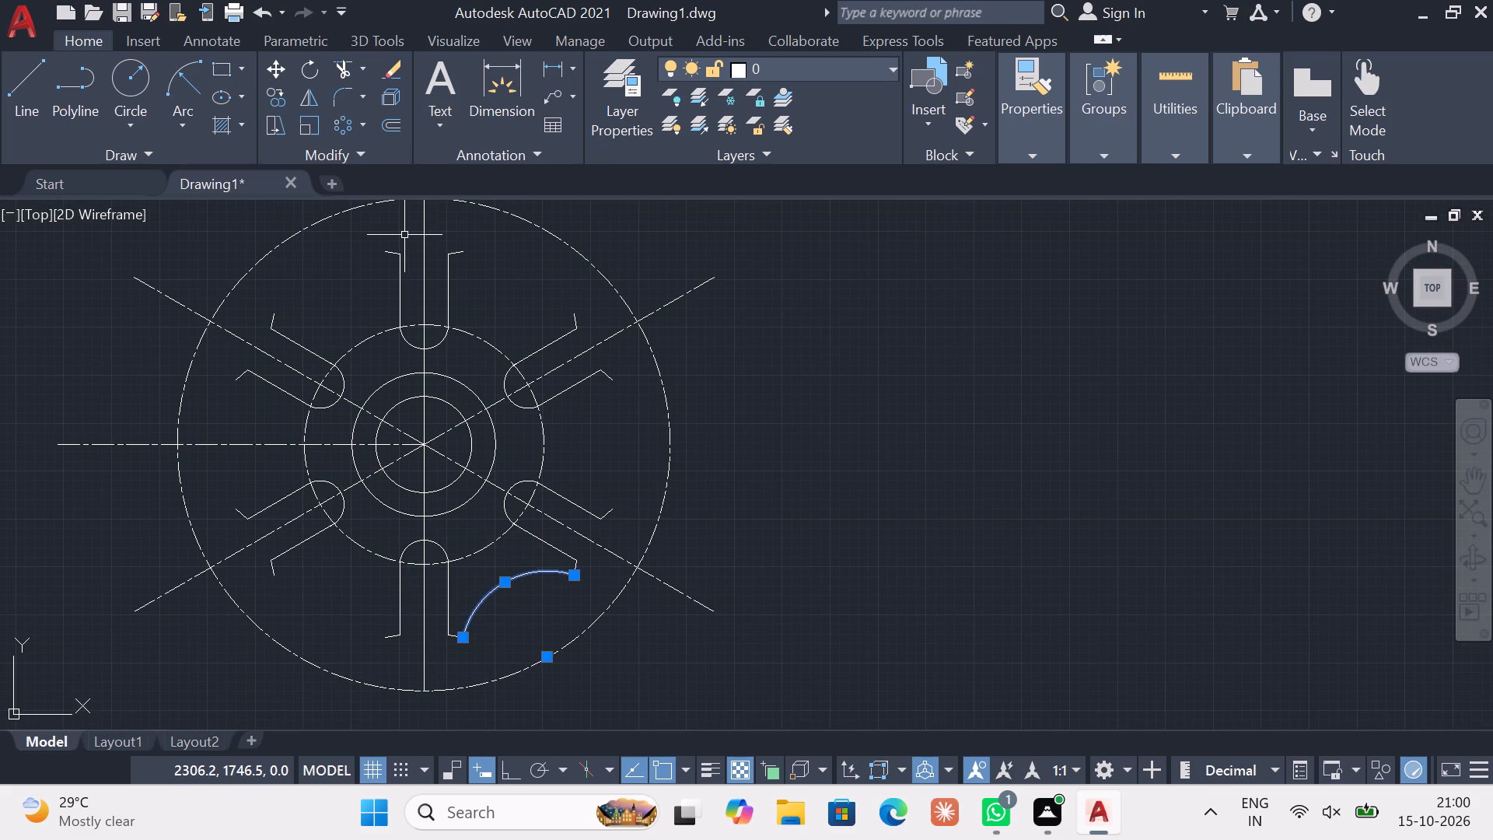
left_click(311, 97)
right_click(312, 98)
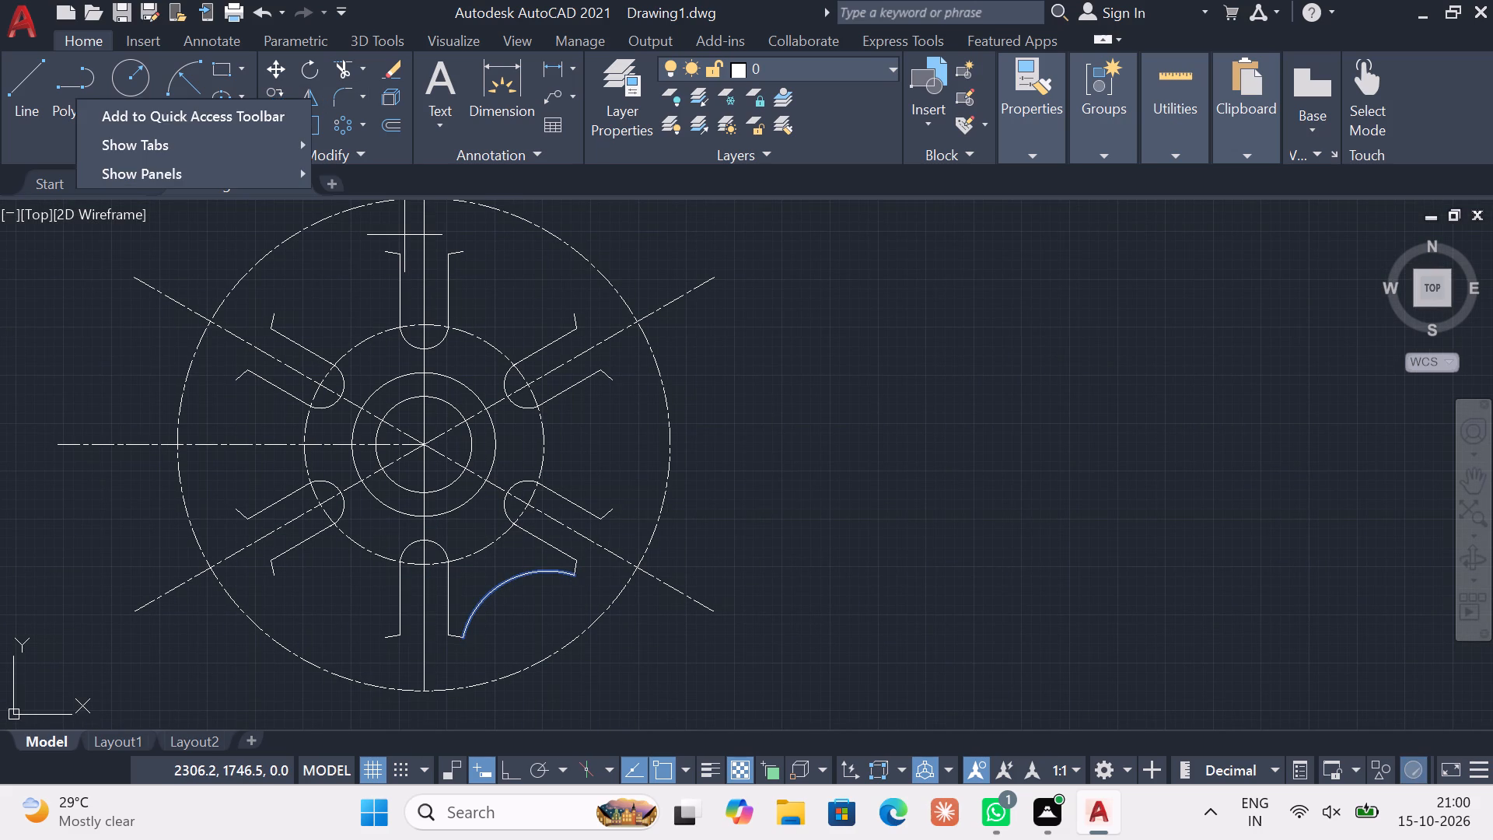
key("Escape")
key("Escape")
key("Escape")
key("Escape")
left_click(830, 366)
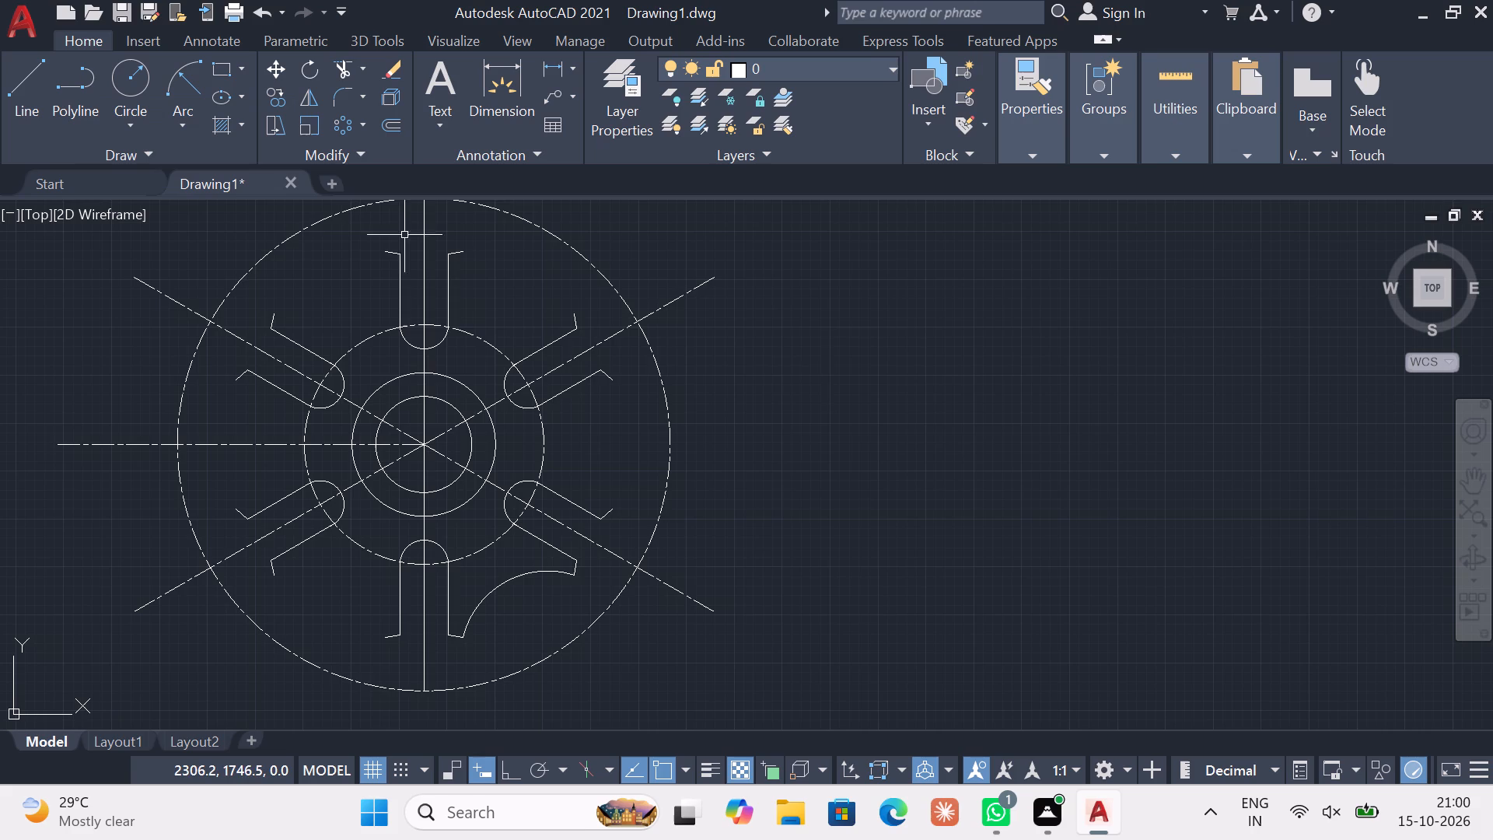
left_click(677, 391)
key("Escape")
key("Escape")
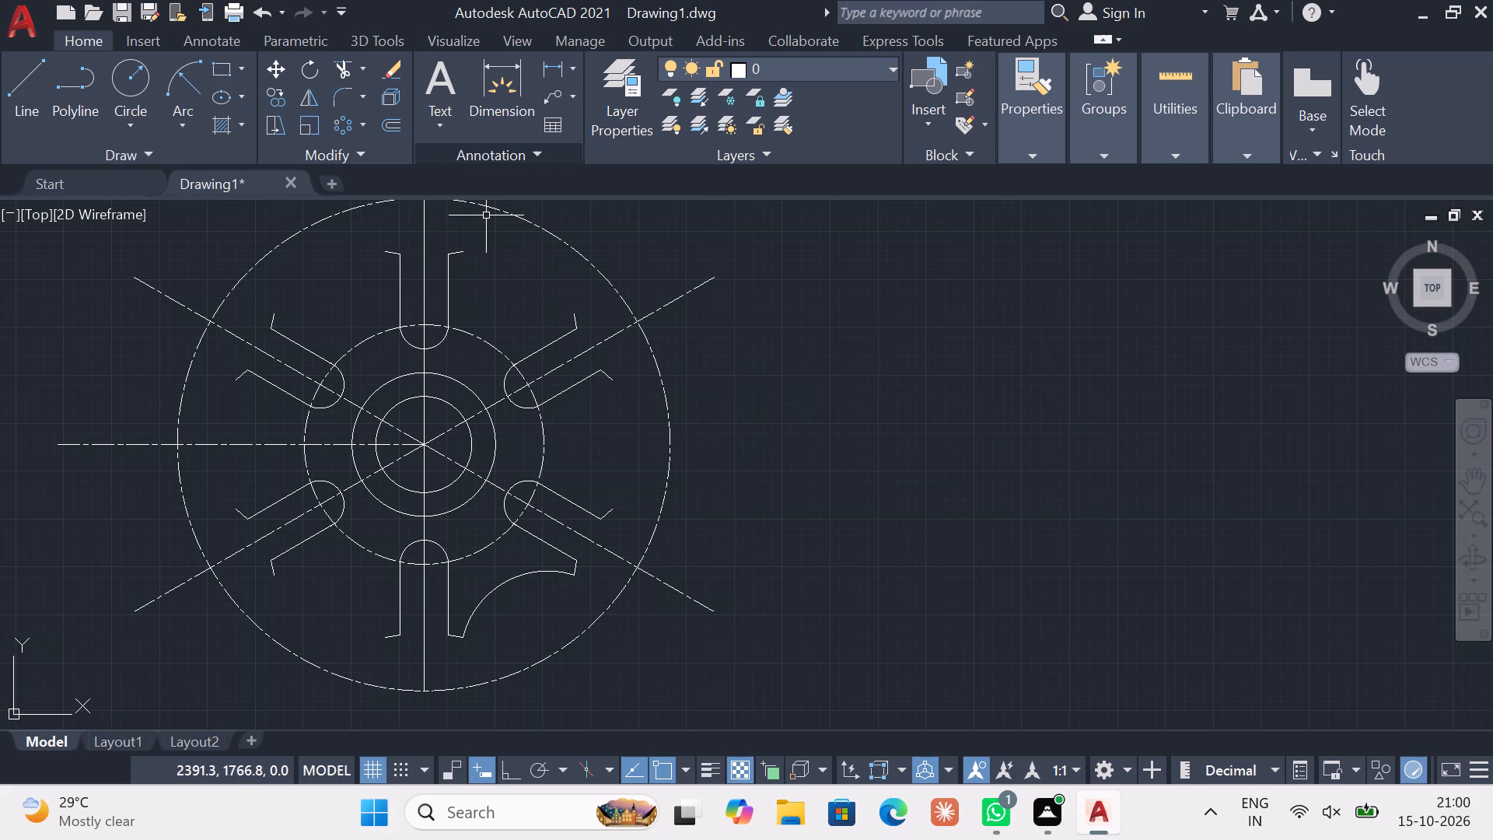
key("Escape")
Mirror the lower-right radius 90 arc about the vertical centre line with Ortho mode on, keeping the original.
left_click(305, 100)
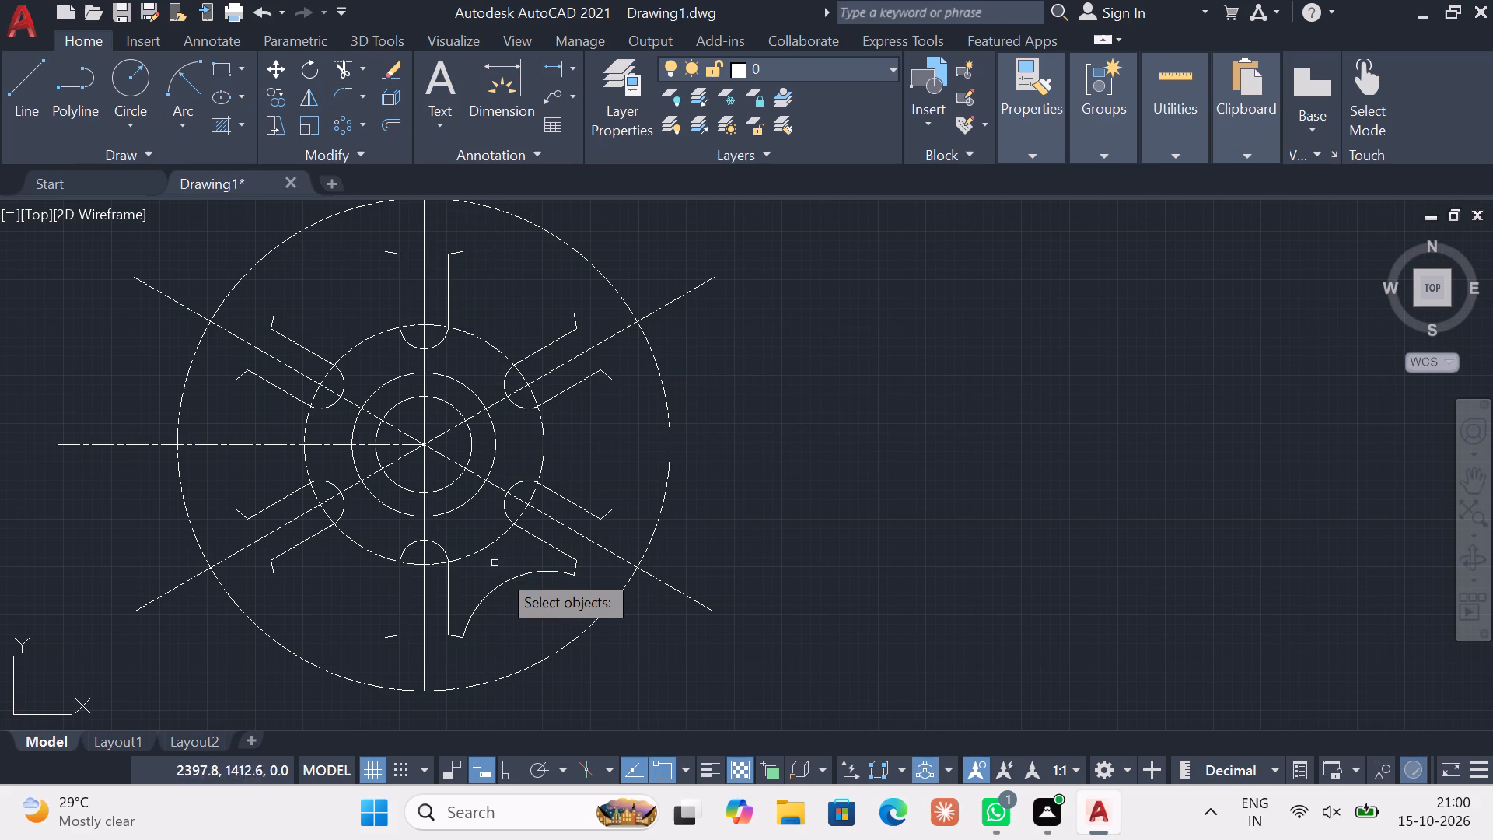
left_click(502, 582)
right_click(502, 528)
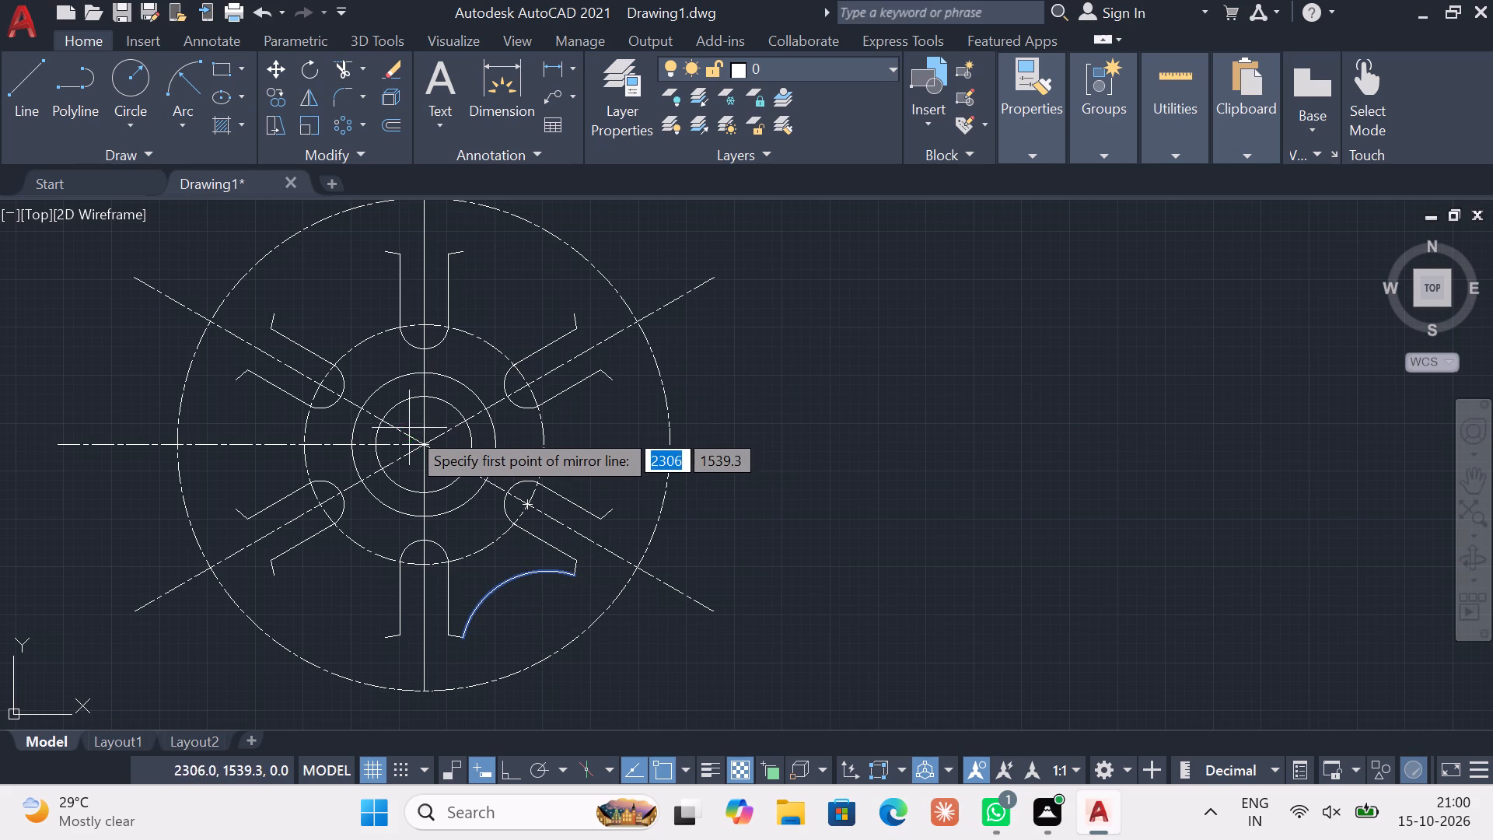
left_click(418, 439)
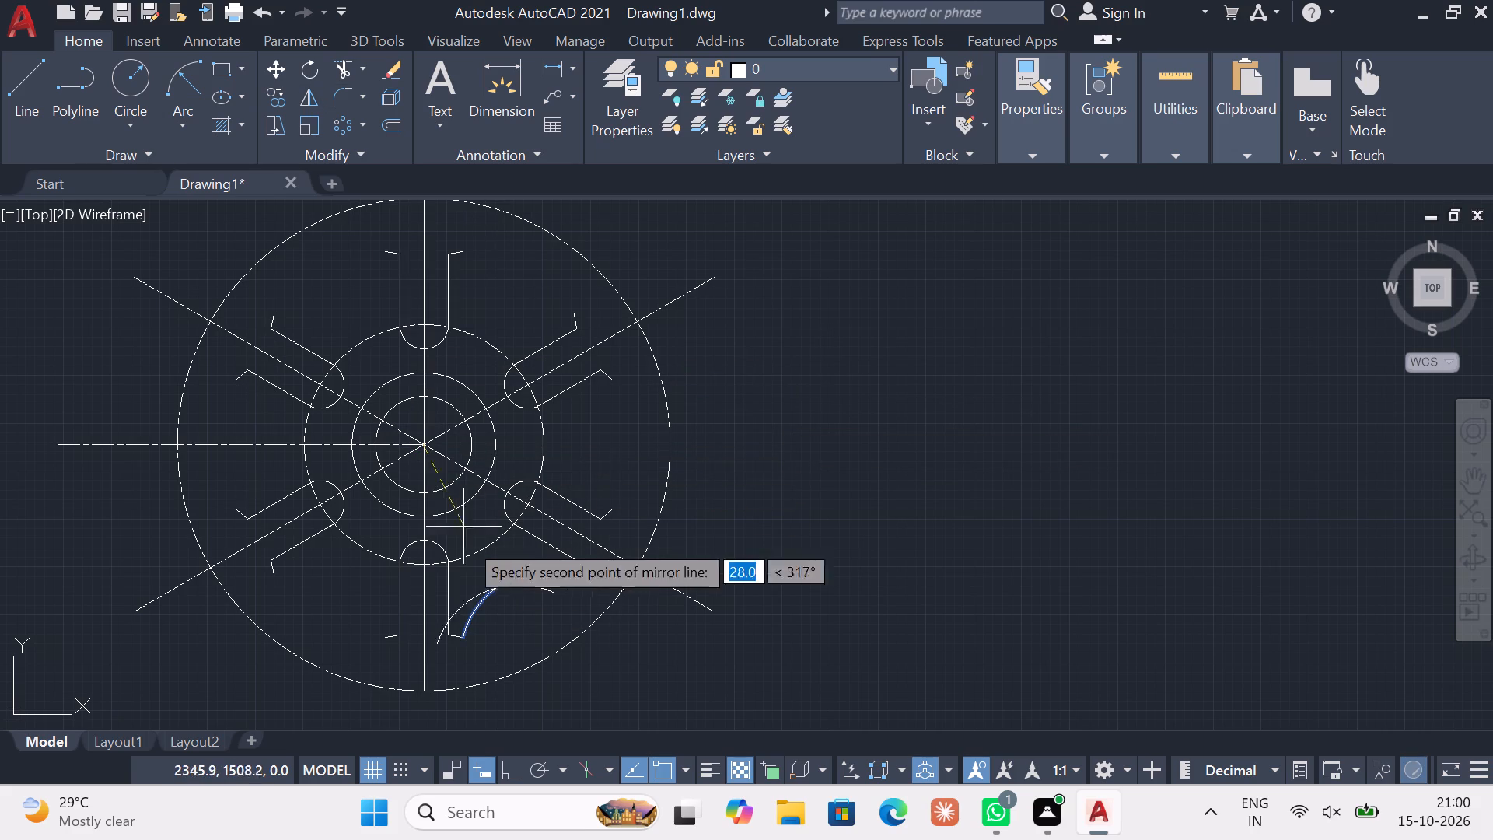
left_click(503, 776)
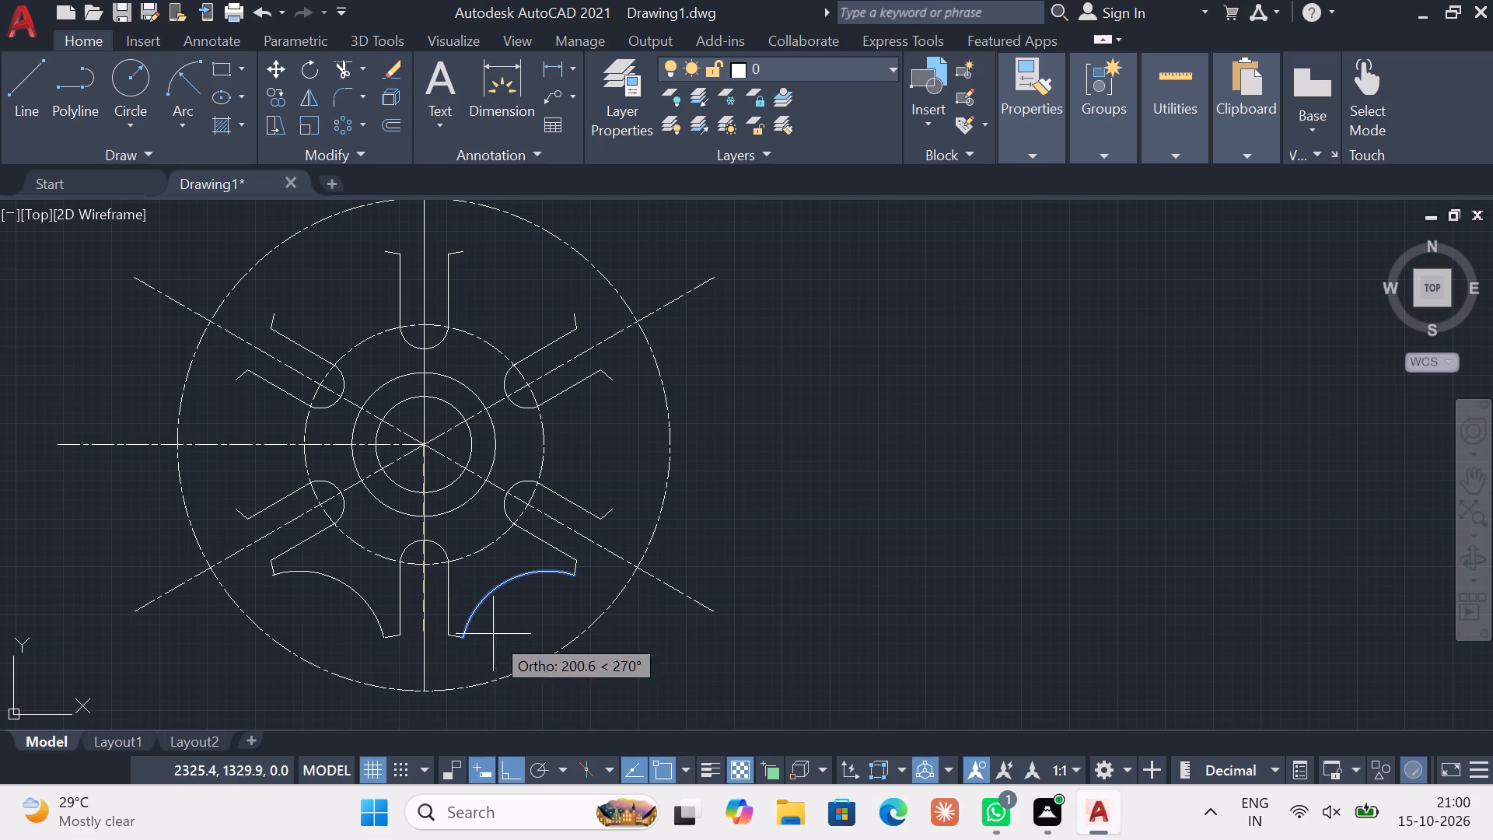
left_click(482, 568)
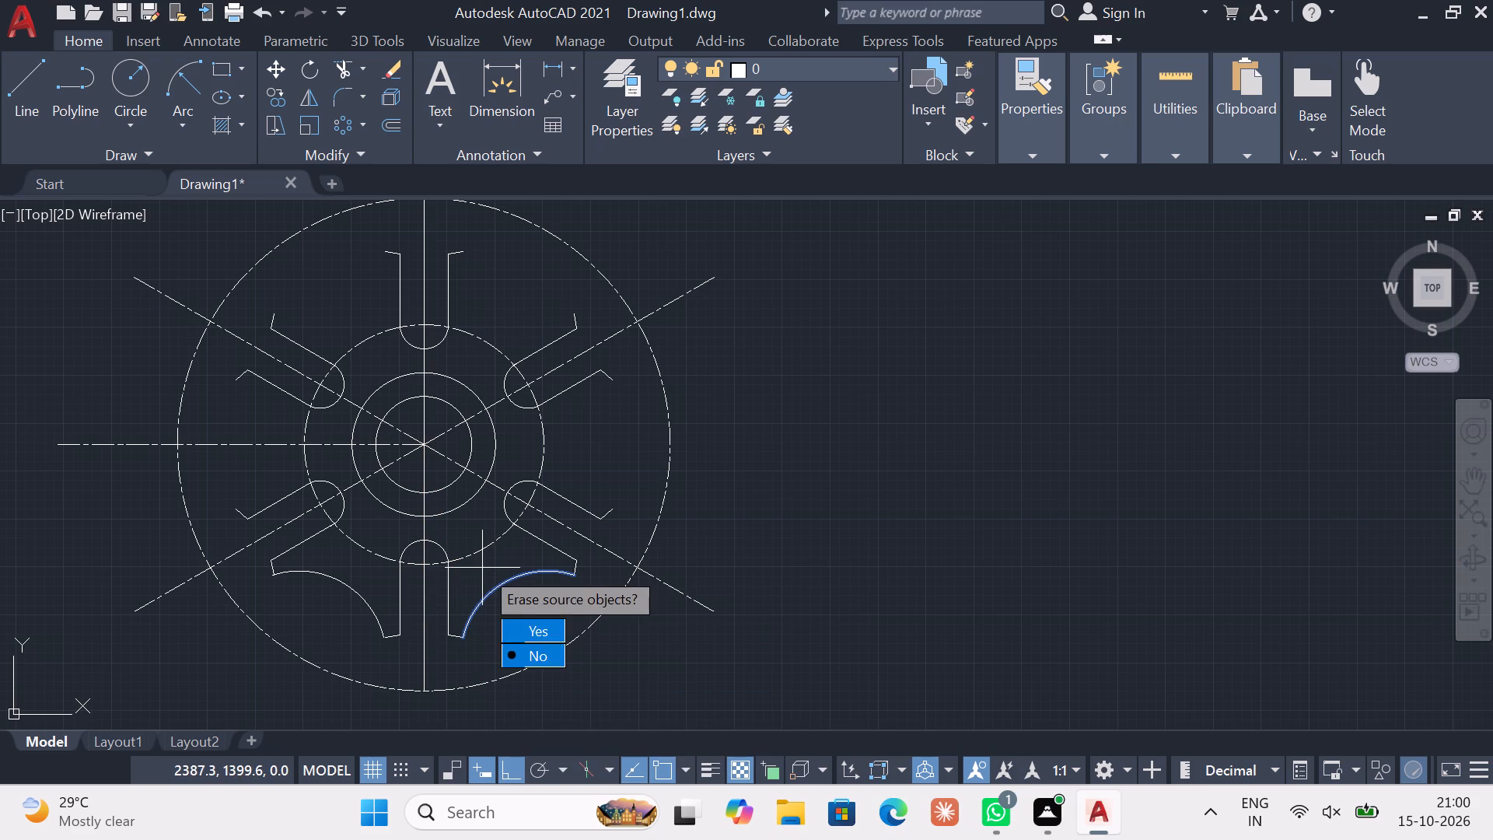
left_click_drag(514, 652, 482, 568)
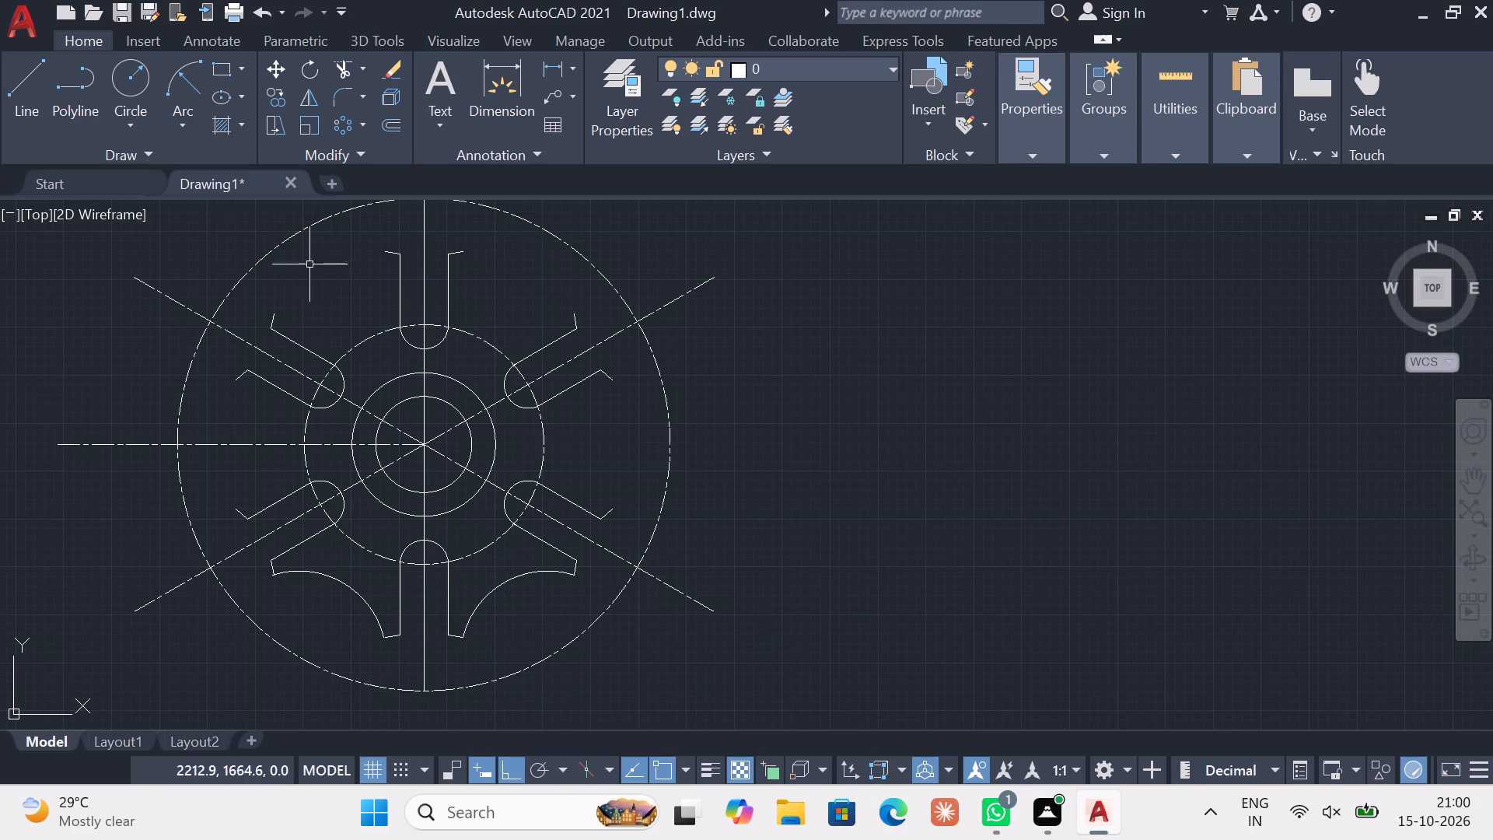
Mirror the lower-left radius 90 arc about the horizontal axis through the circles' centre, keeping the original.
left_click(304, 99)
left_click(330, 579)
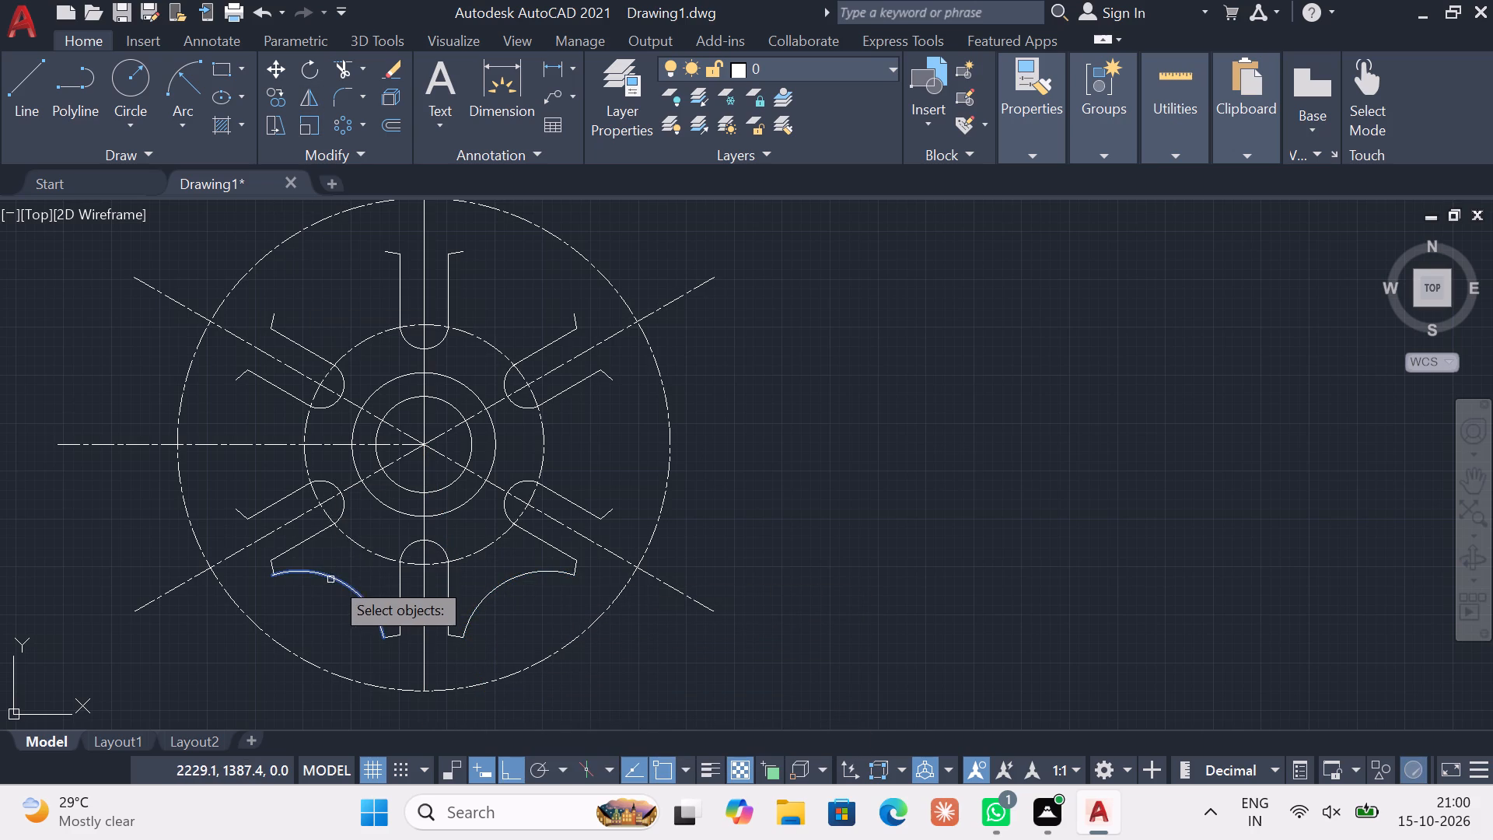
right_click(333, 577)
left_click(425, 441)
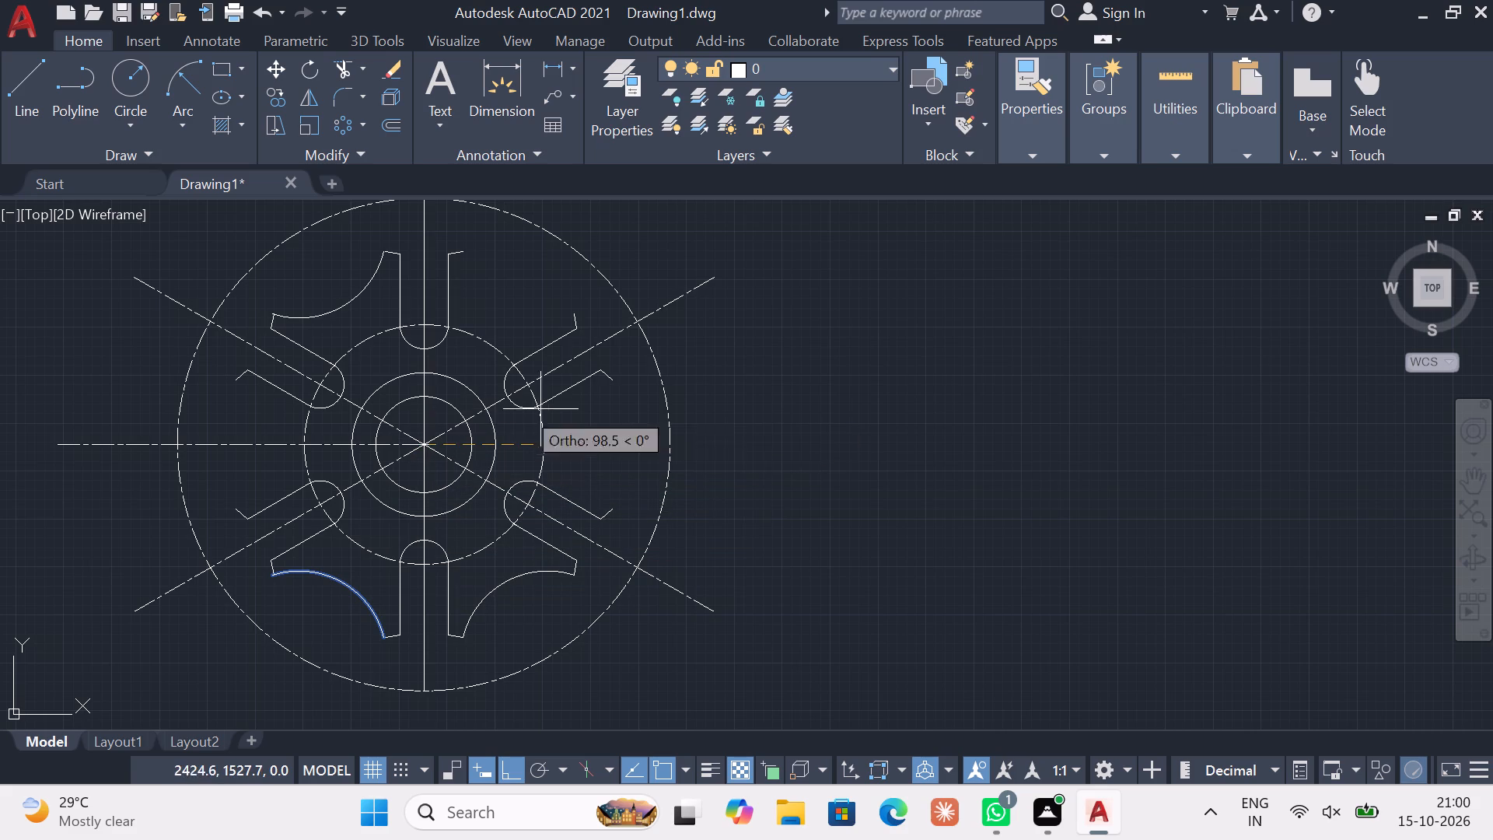
left_click(611, 419)
left_click_drag(651, 514, 611, 419)
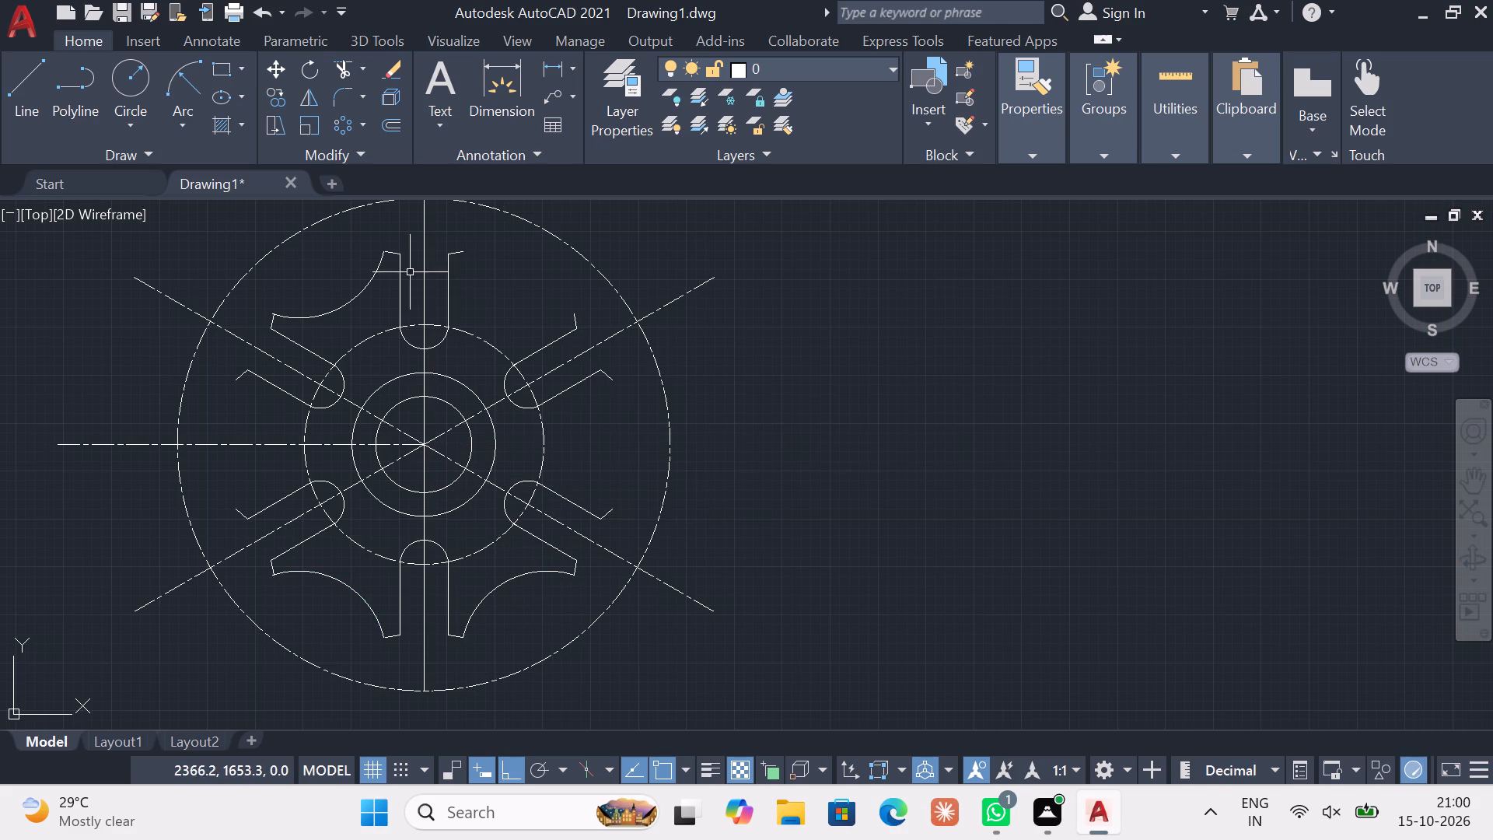
key("Escape")
Mirror the upper-left radius 90 arc about the vertical centre line, keeping the original.
left_click(313, 98)
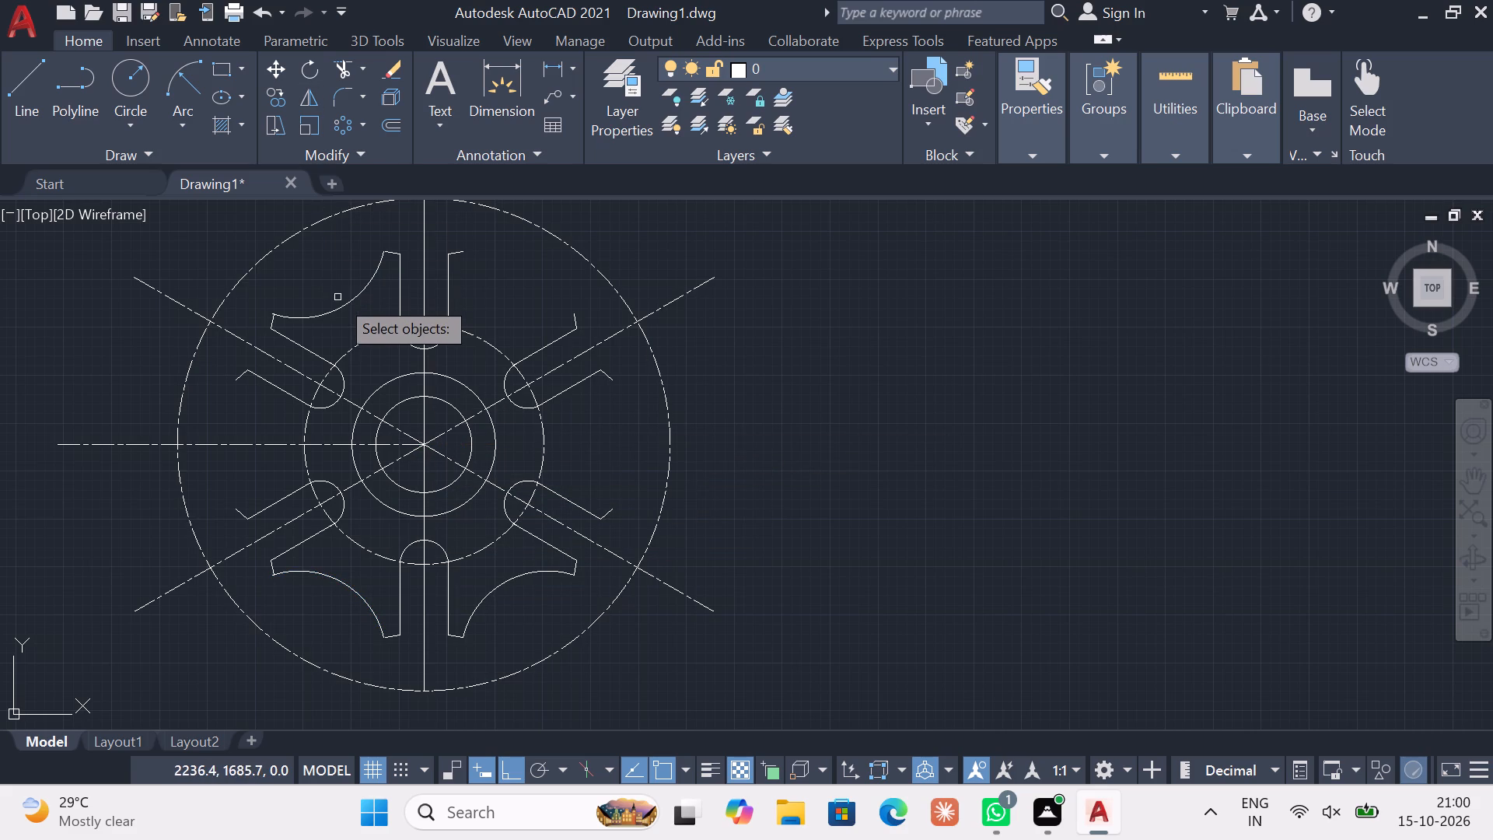
left_click(341, 304)
right_click(341, 307)
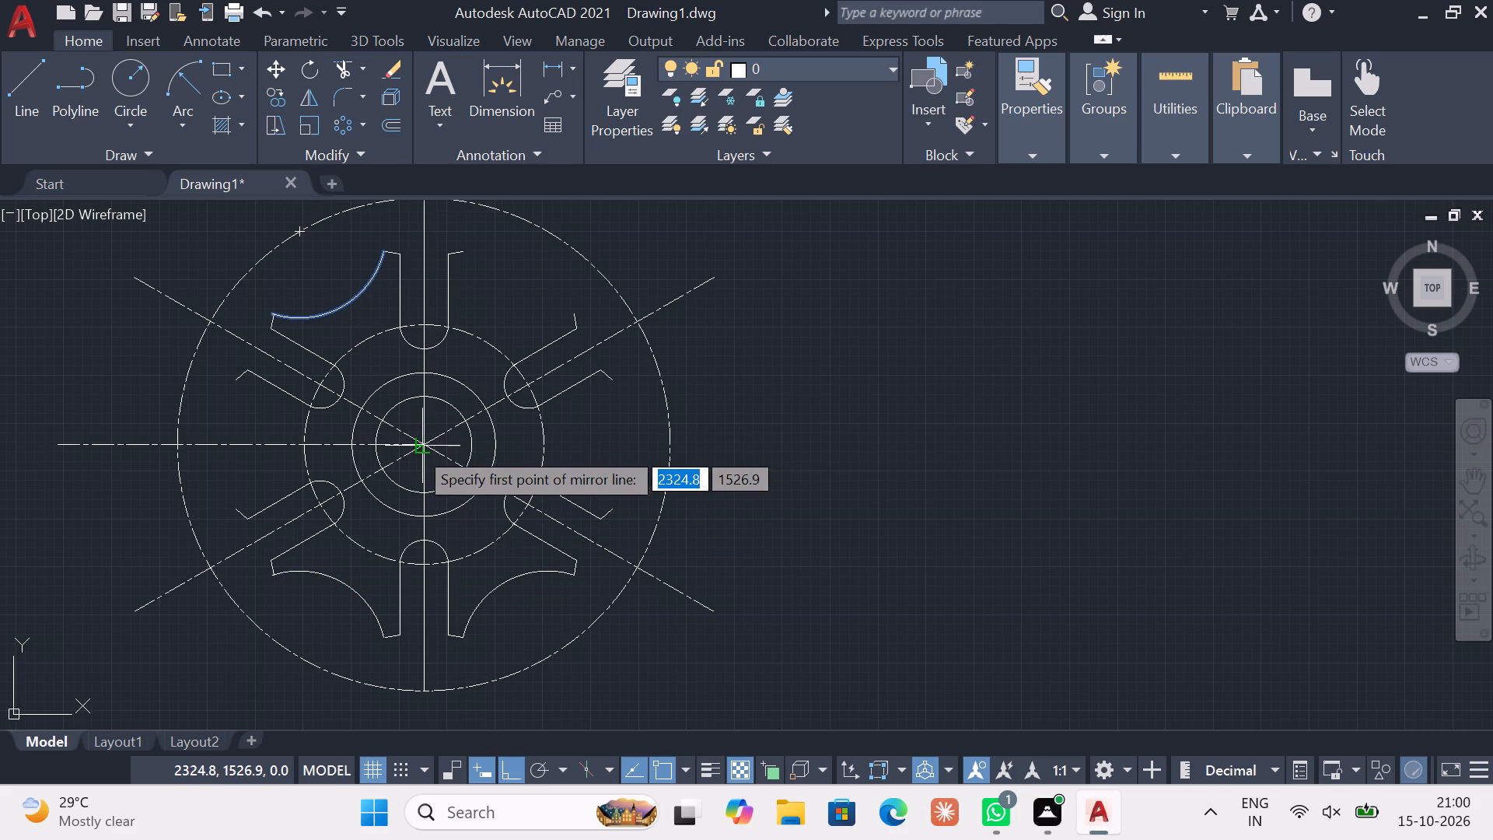
left_click(416, 448)
left_click(484, 304)
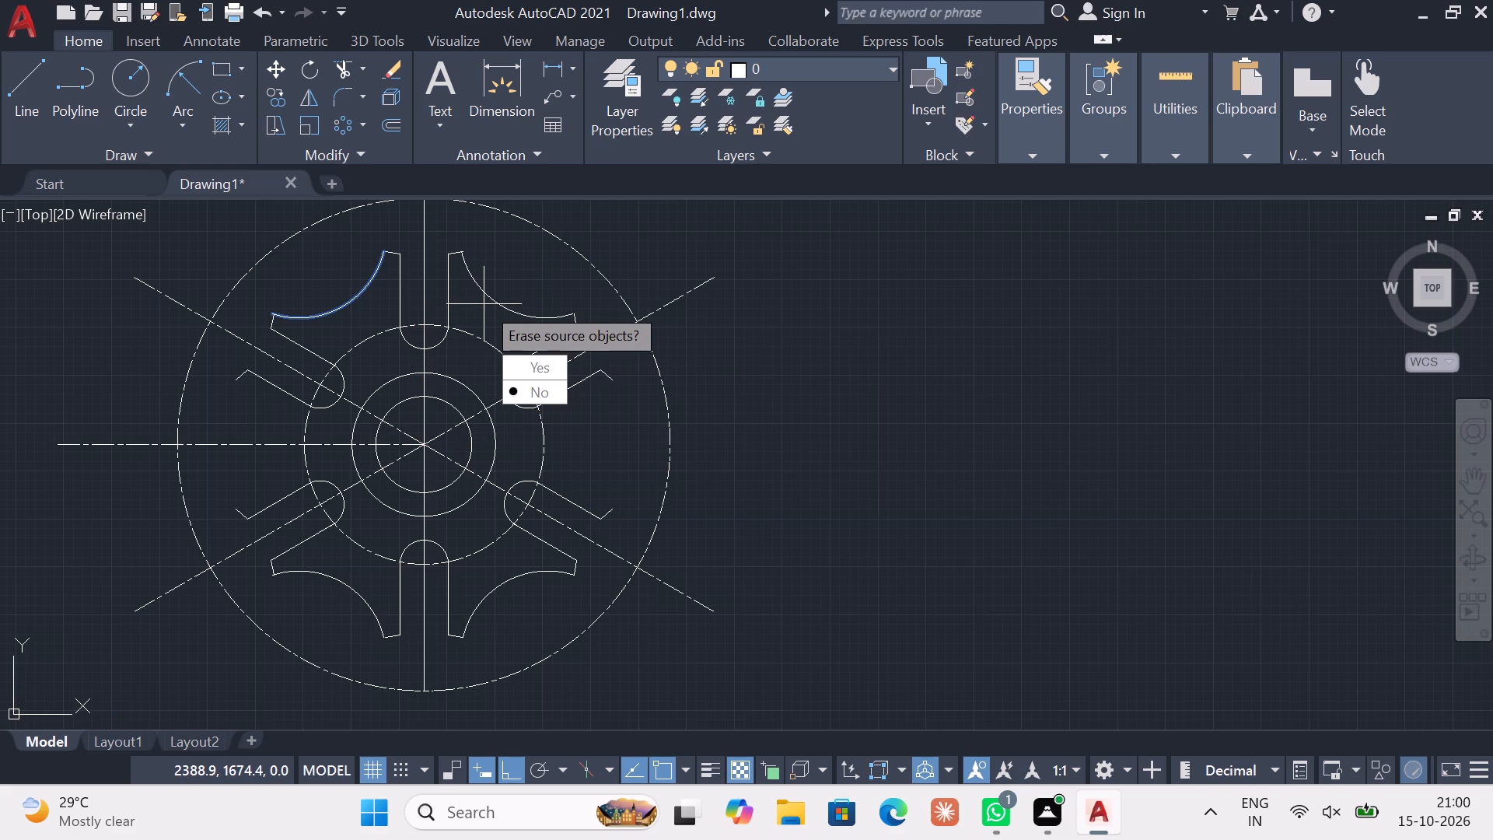
left_click_drag(516, 390, 484, 304)
key("Escape")
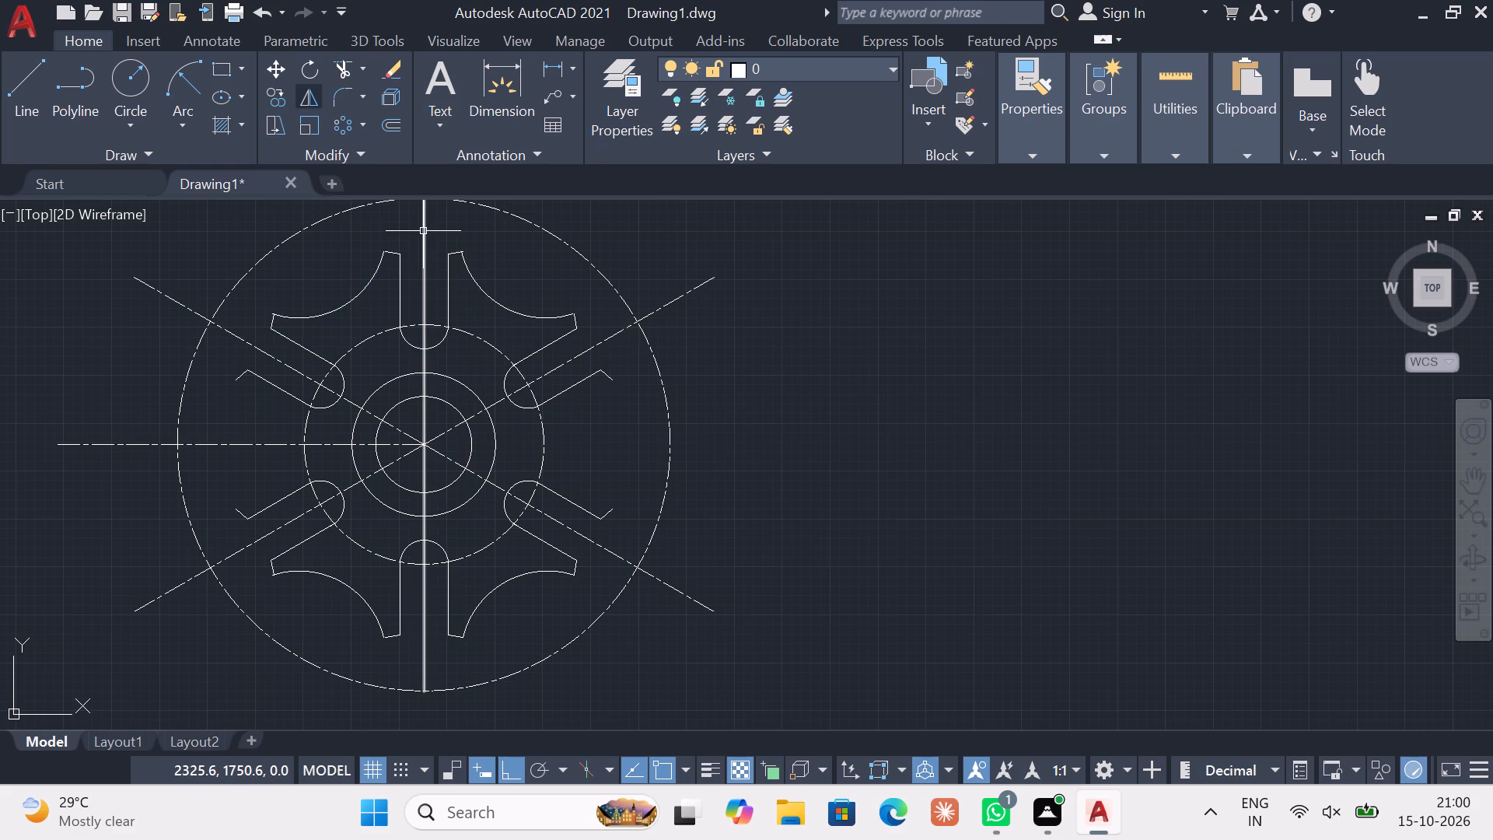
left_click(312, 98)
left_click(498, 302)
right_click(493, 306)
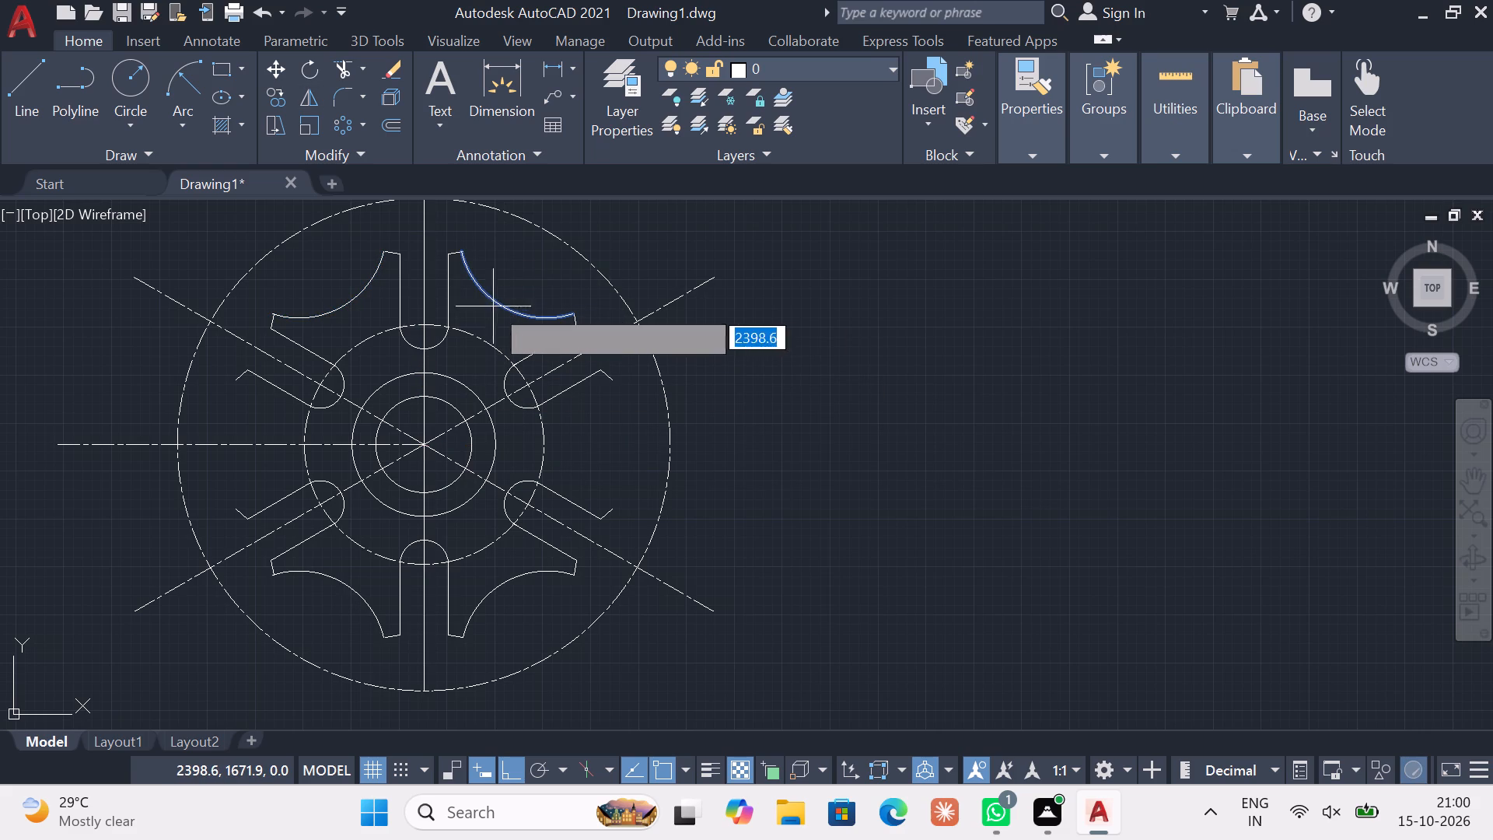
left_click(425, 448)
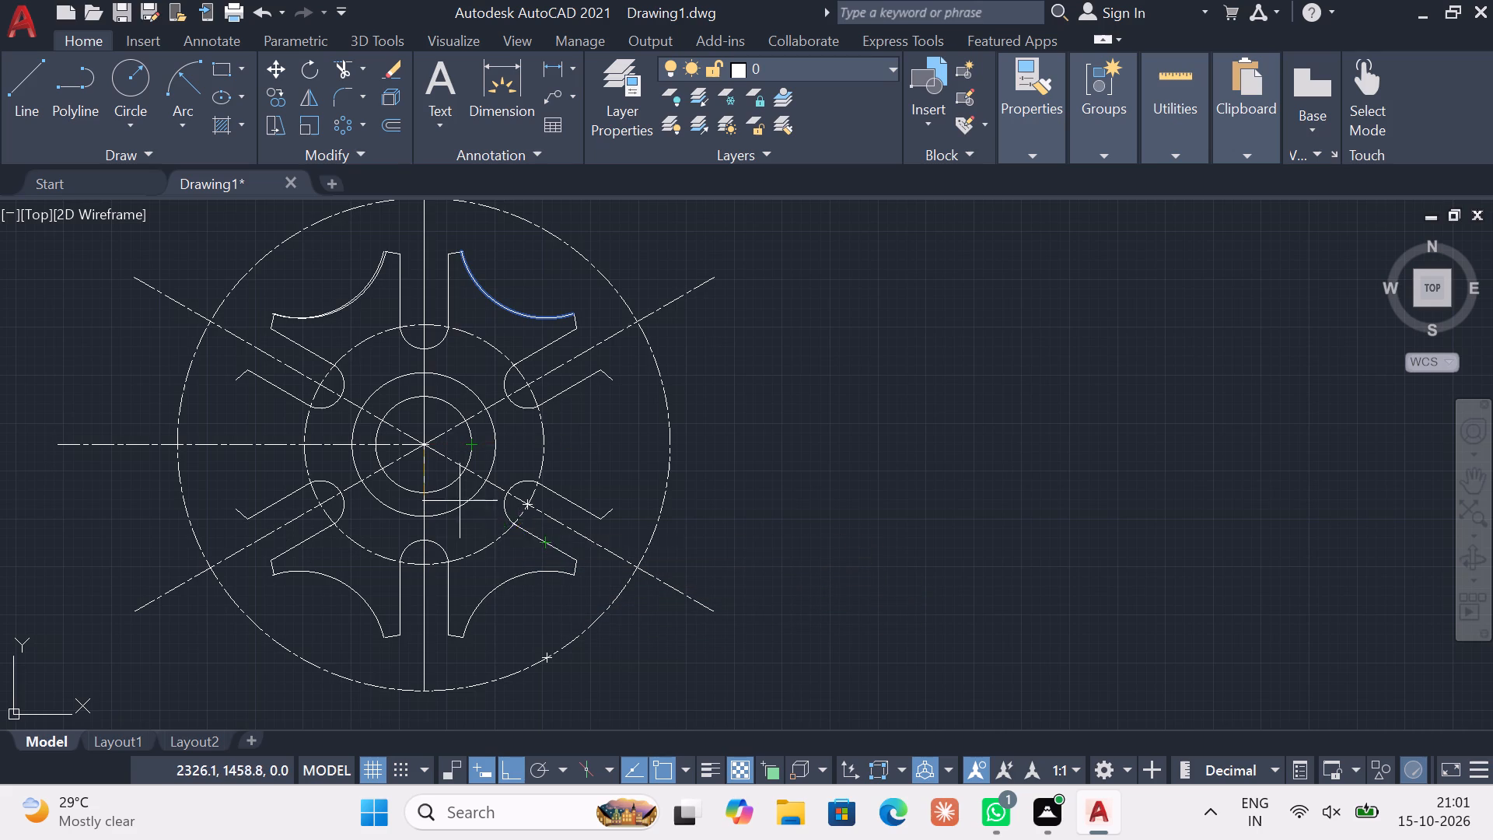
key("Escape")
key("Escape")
Trim the overhanging ends of the lower-left arc and the lower-left slot's end line where they cross.
scroll(250, 579, "up", 3)
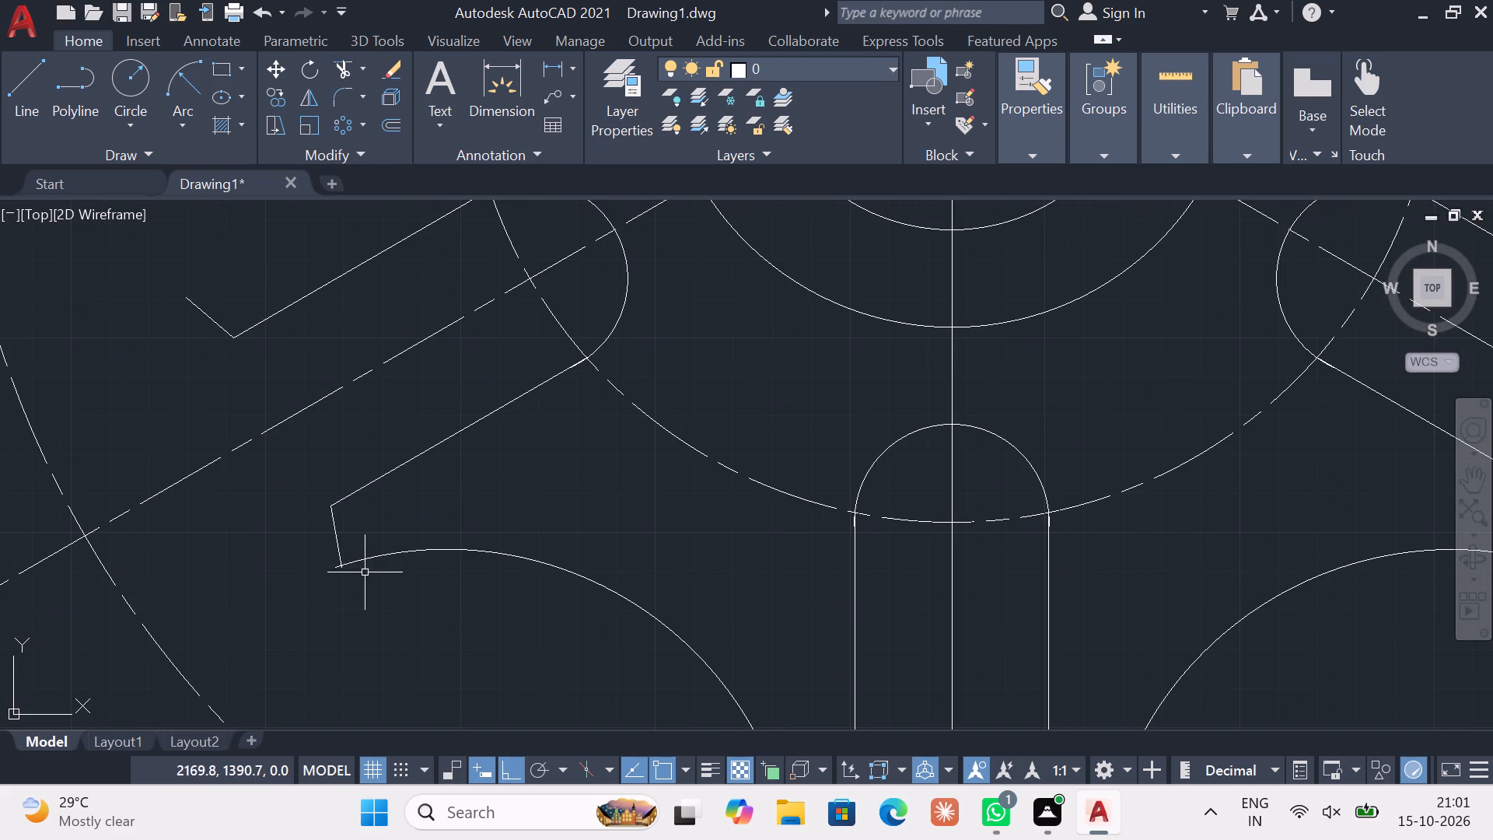
scroll(378, 568, "up", 3)
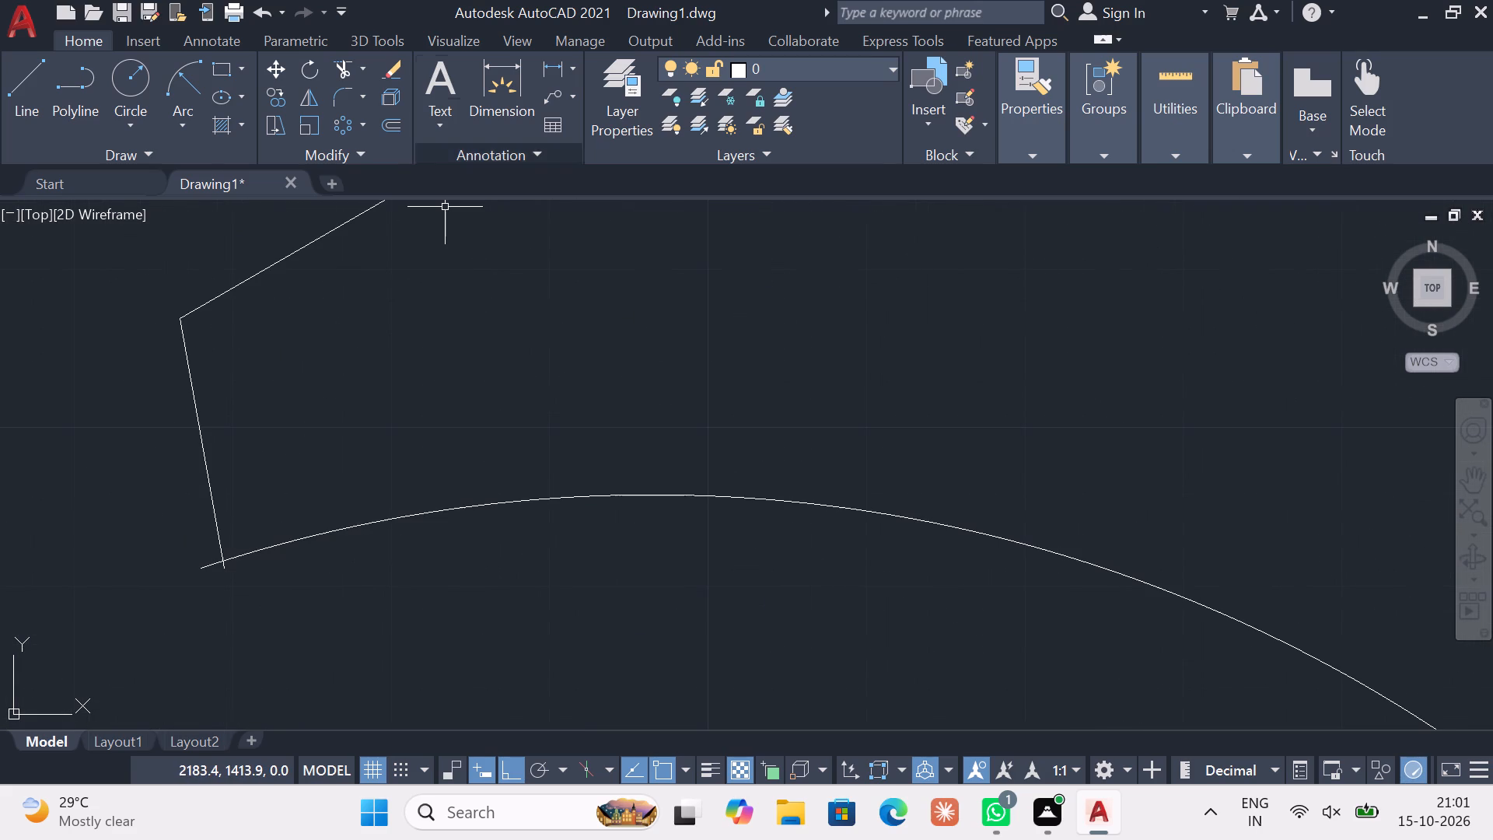
key("Escape")
key("Escape")
left_click(345, 61)
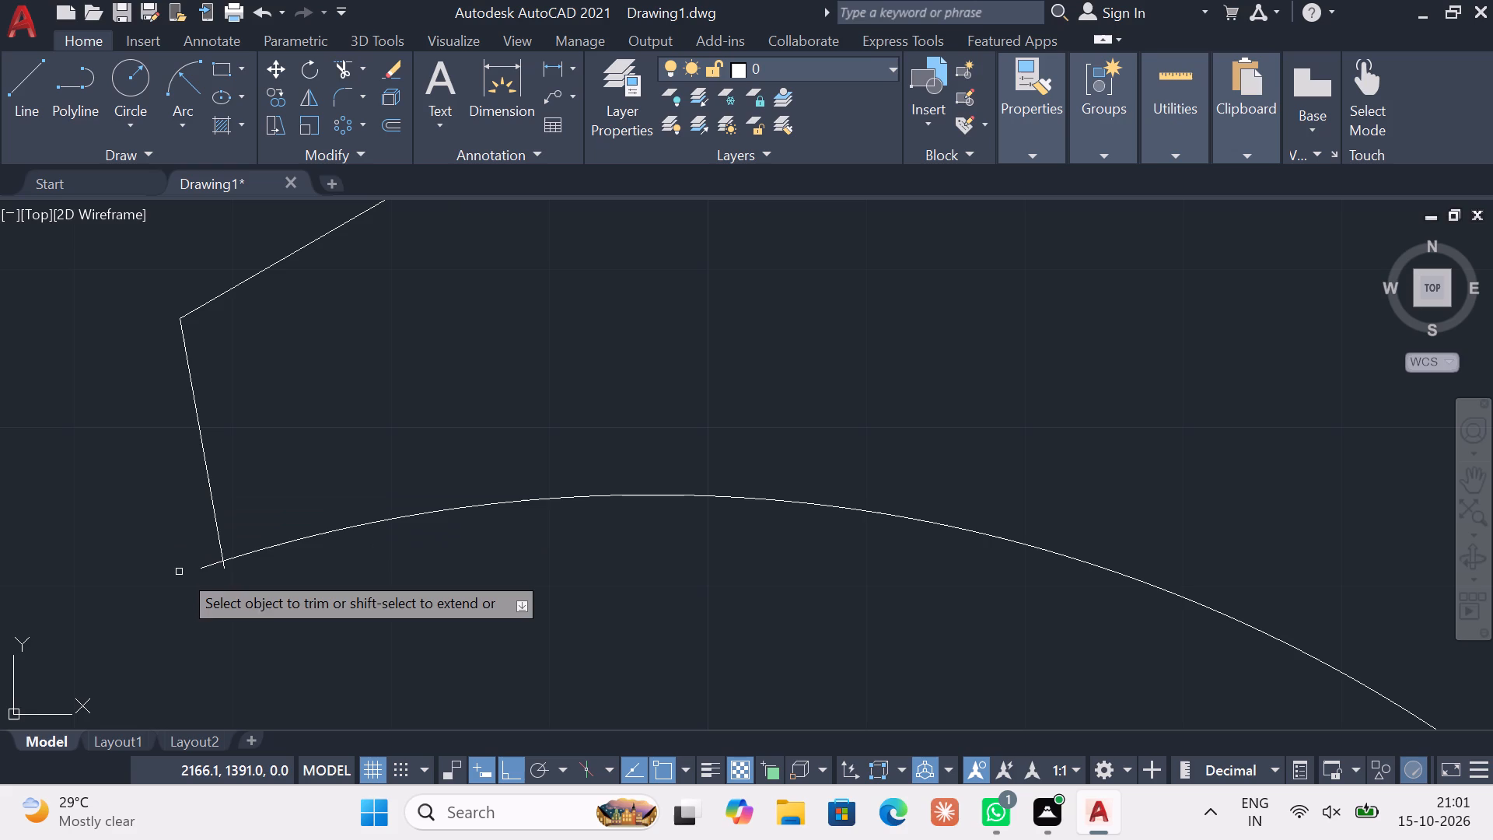
left_click(201, 567)
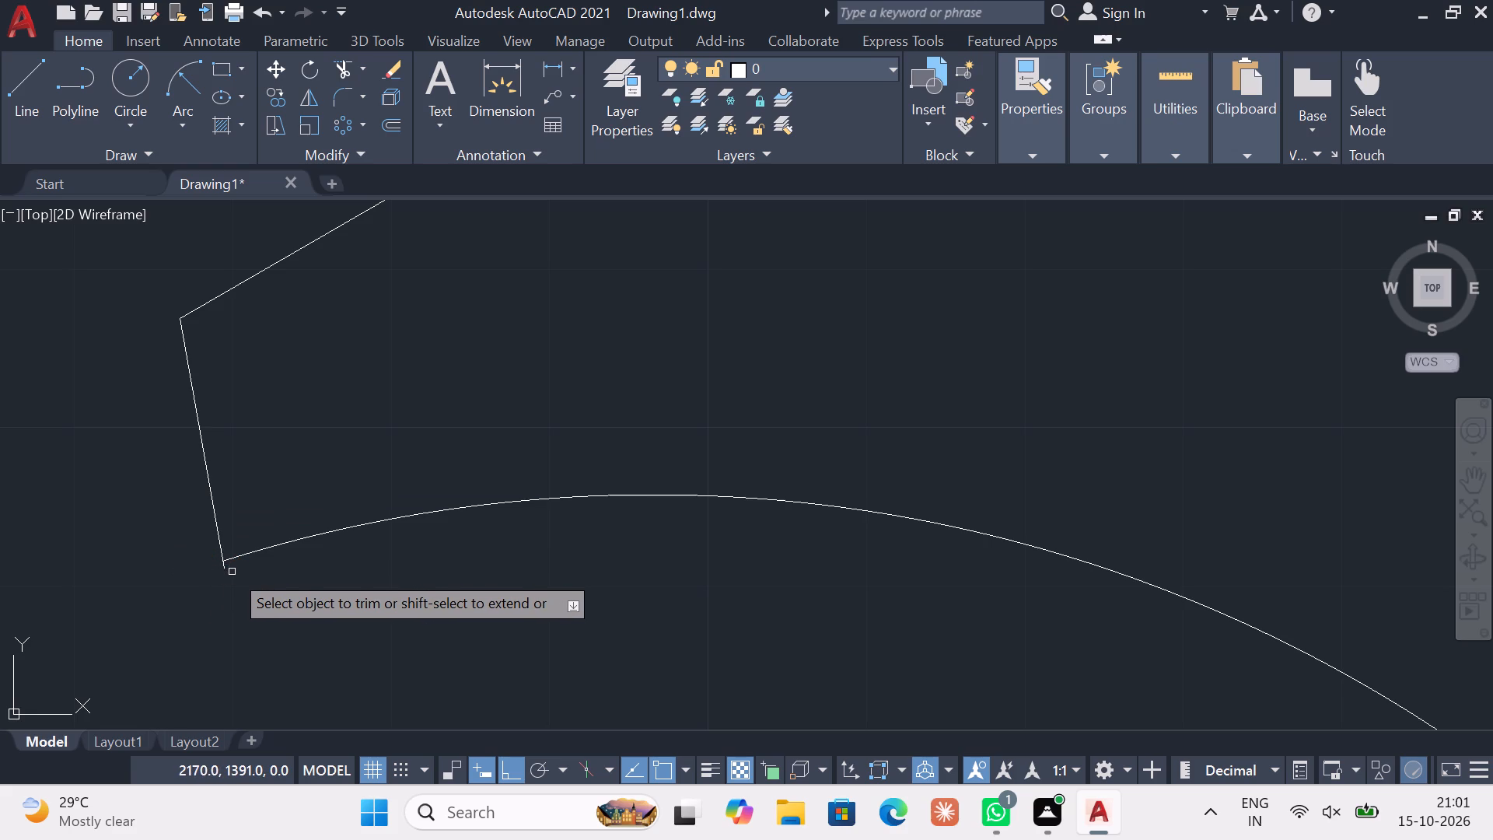
left_click(226, 569)
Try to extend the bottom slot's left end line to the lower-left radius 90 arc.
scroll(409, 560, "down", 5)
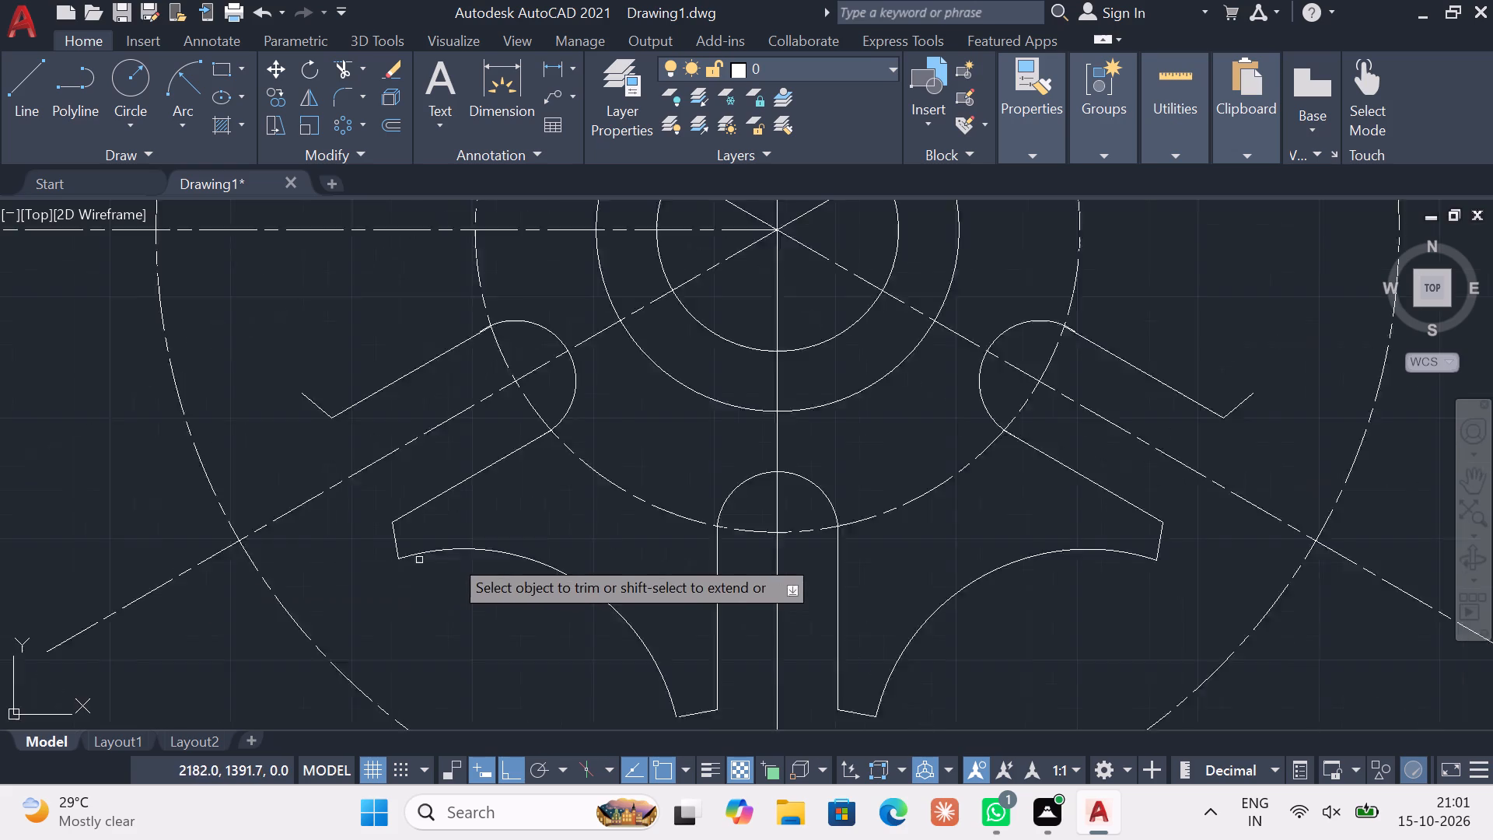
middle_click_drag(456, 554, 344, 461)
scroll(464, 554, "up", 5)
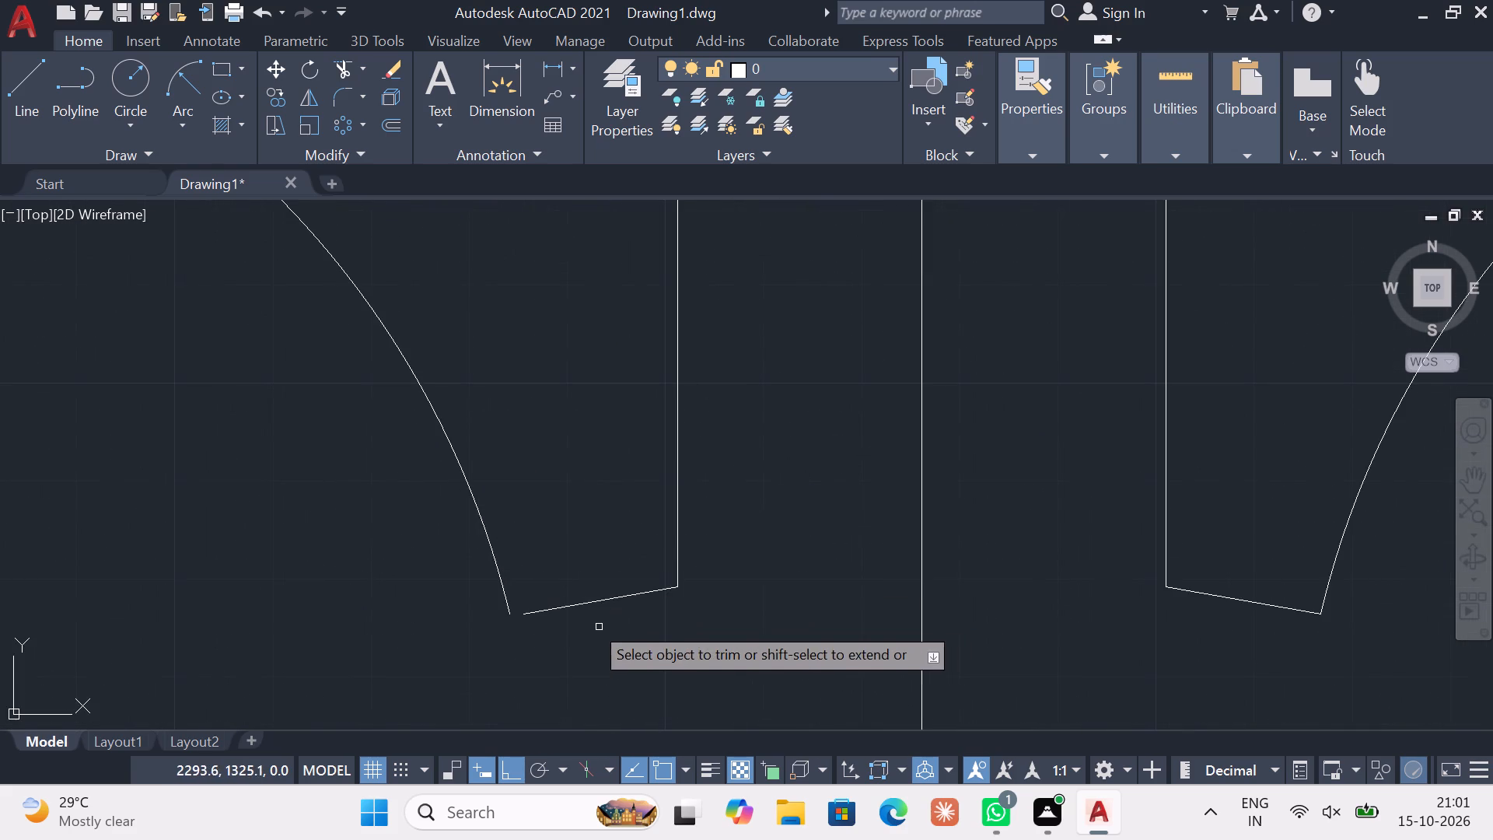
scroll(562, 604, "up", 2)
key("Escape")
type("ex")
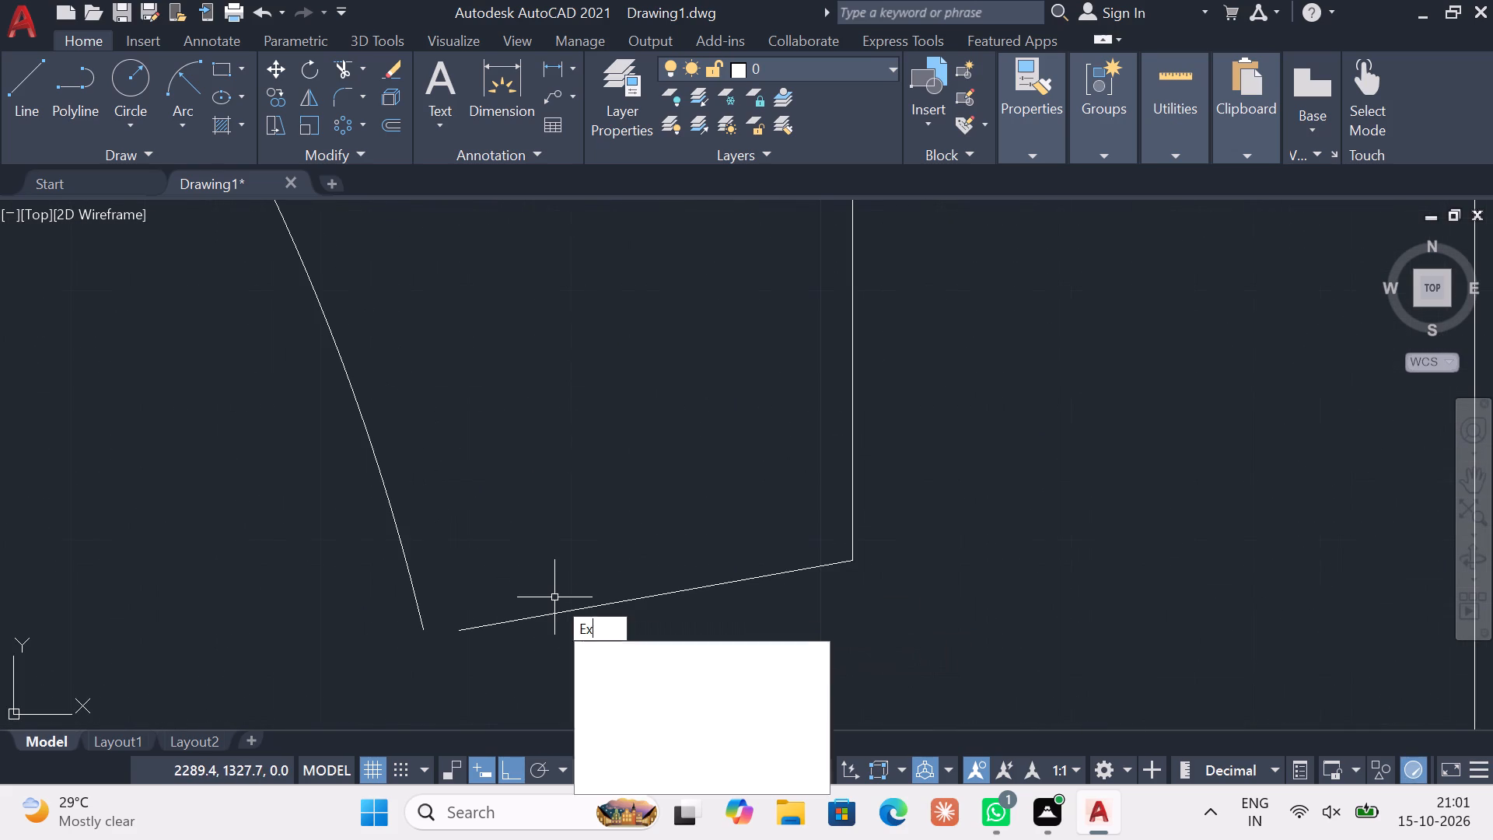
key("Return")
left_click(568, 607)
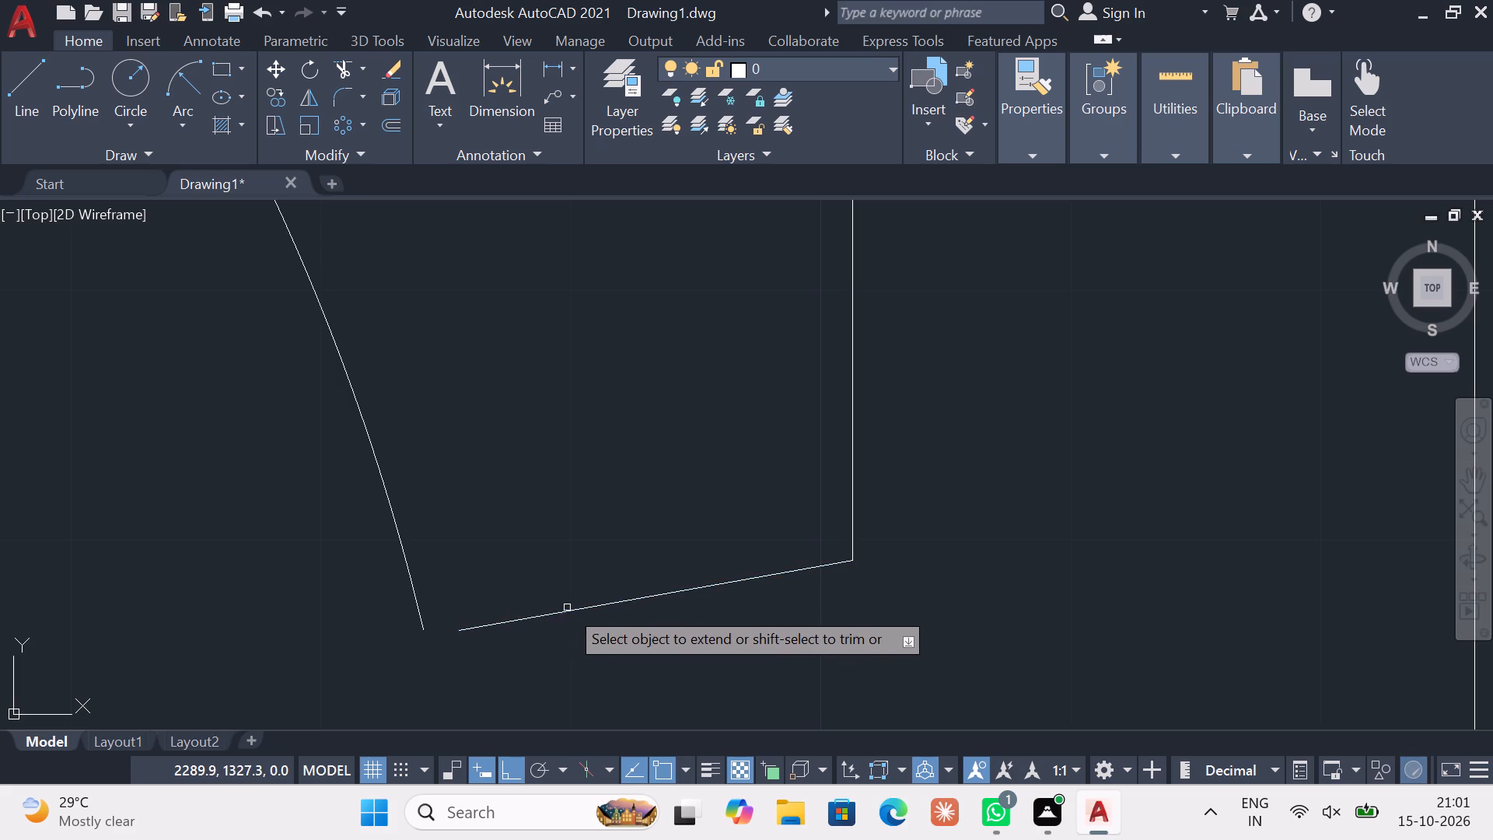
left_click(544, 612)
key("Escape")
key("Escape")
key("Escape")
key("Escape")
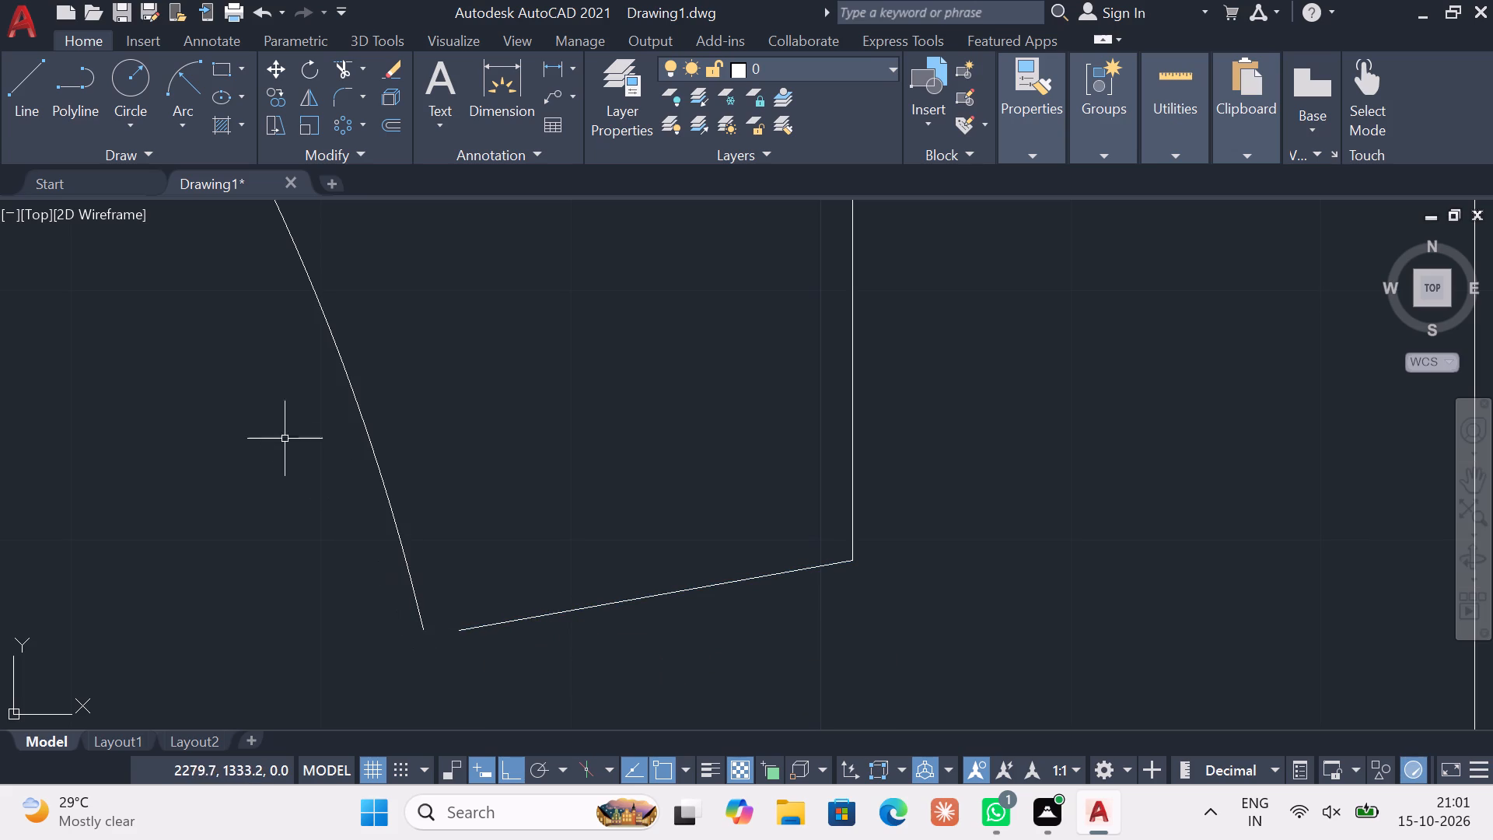
With Ortho mode off, draw a line about 5.1 long continuing the bottom slot's left end line at 190° past the arc.
left_click(12, 110)
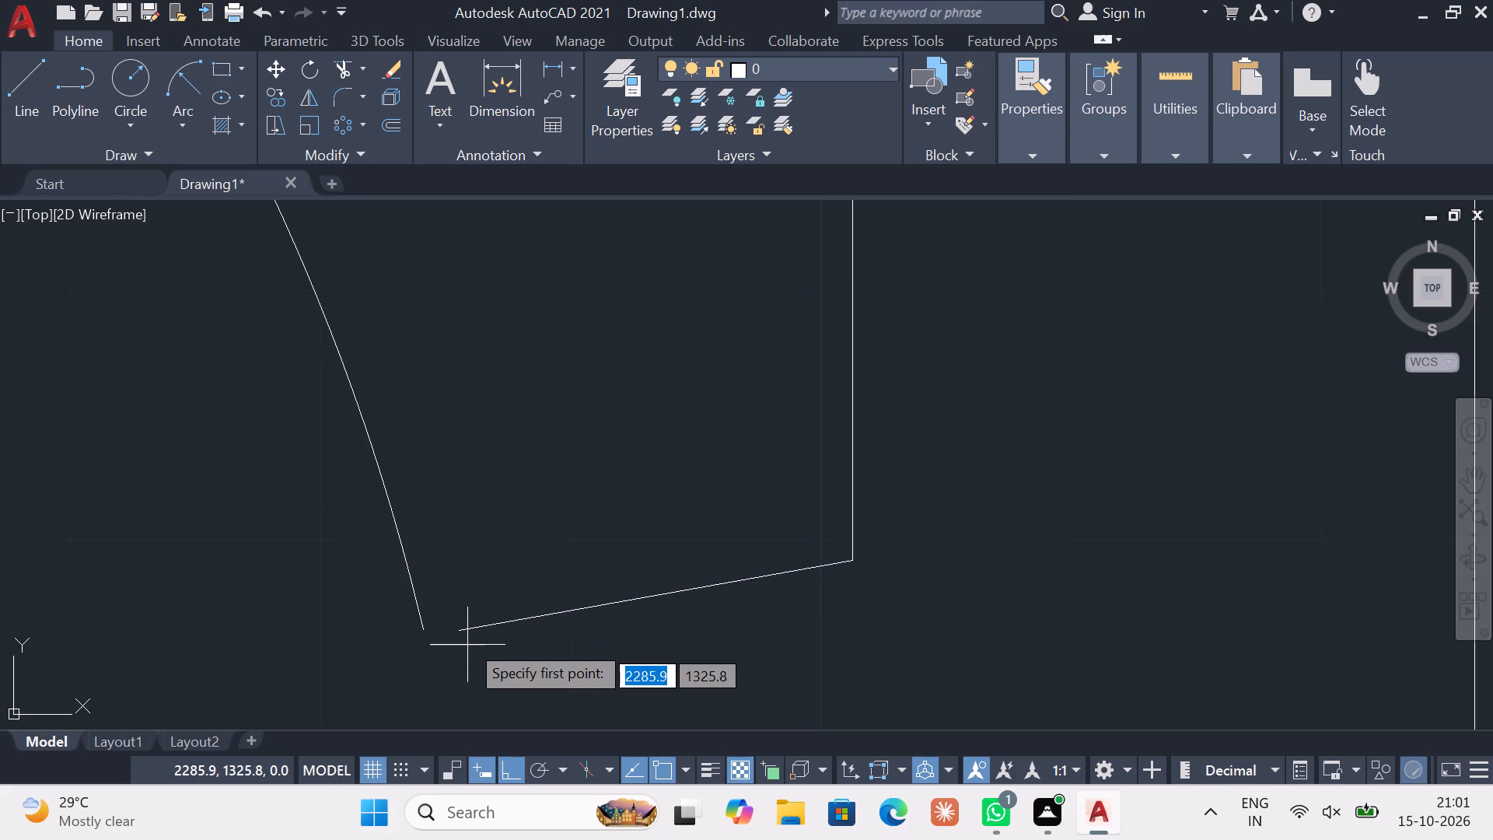
left_click(464, 630)
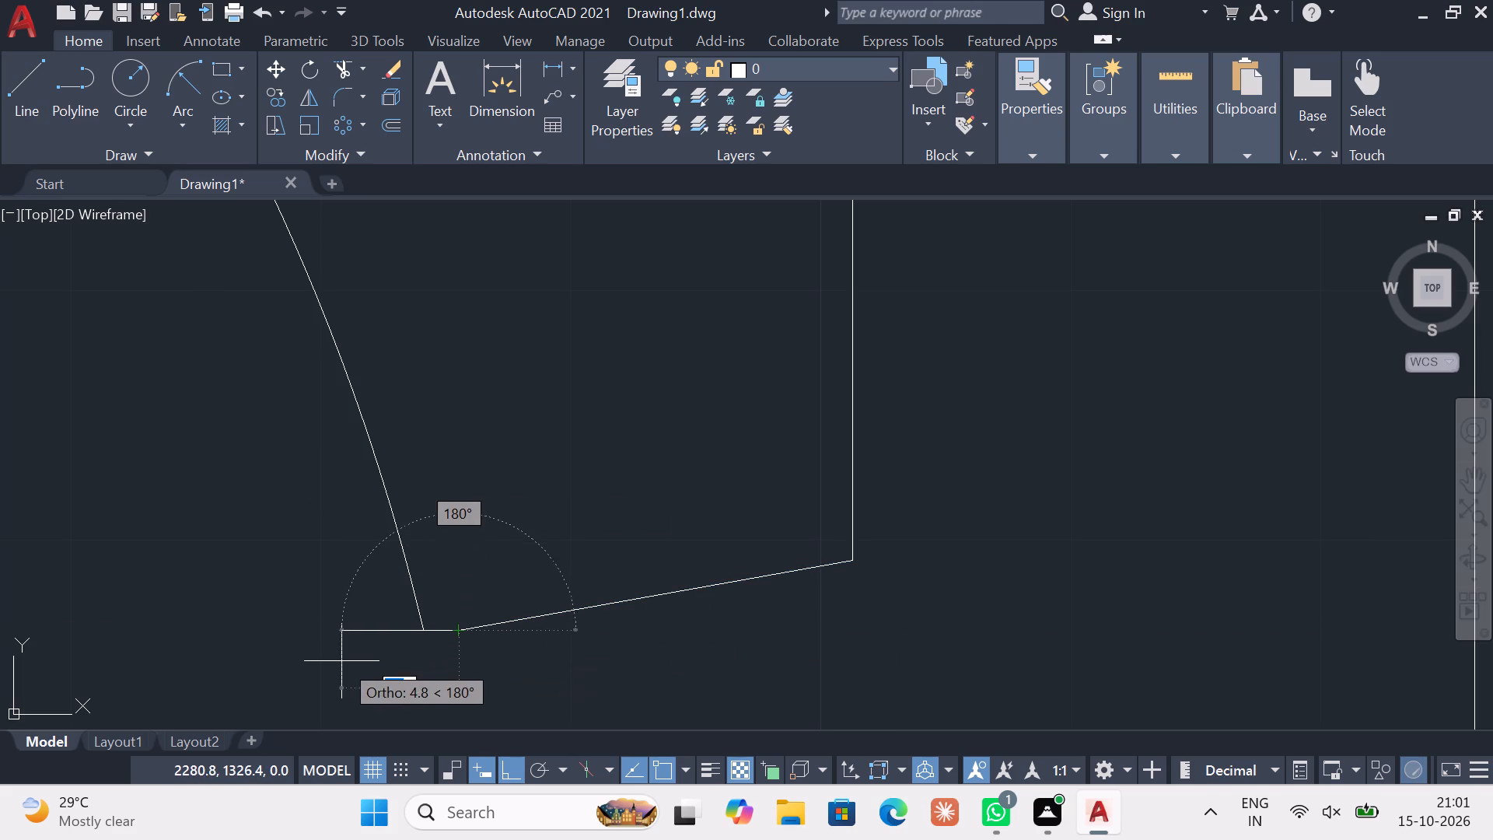
left_click(502, 764)
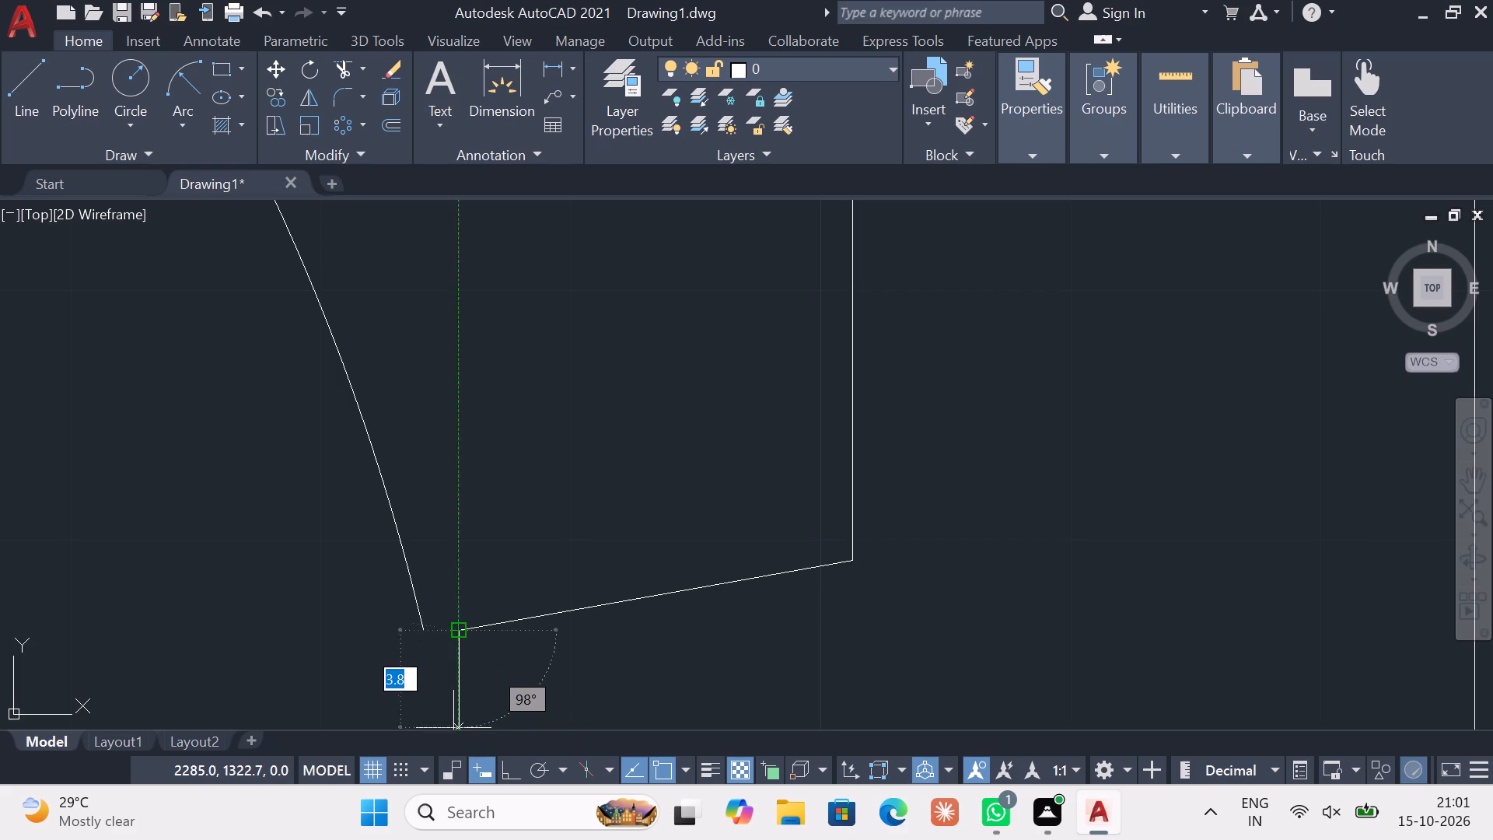
left_click(332, 648)
key("Escape")
key("Escape")
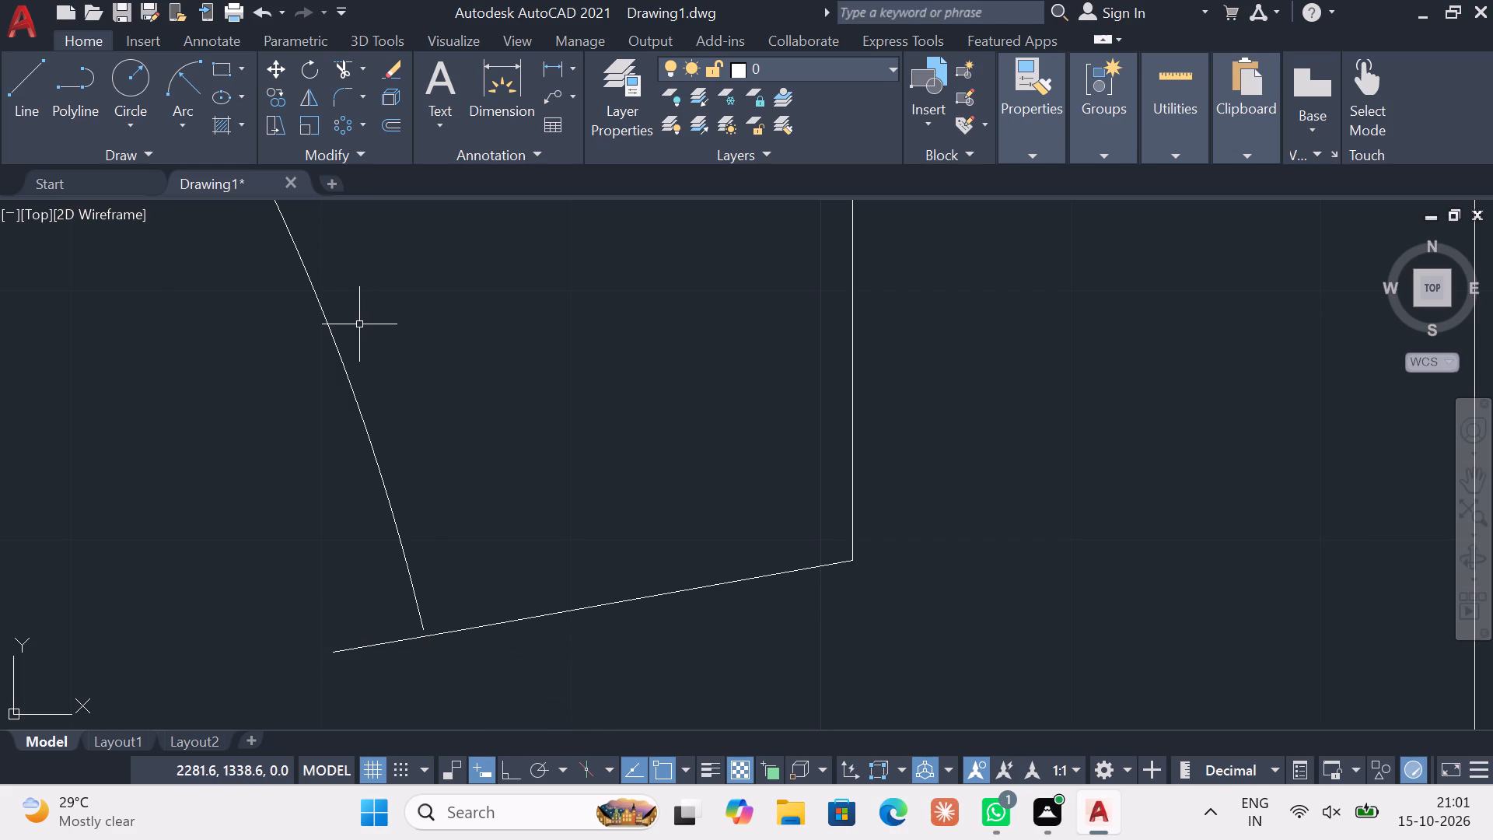
Extend the lower-left radius 90 arc to the bottom slot's left end line and trim the line's overhang past the arc.
type("ex")
key("Return")
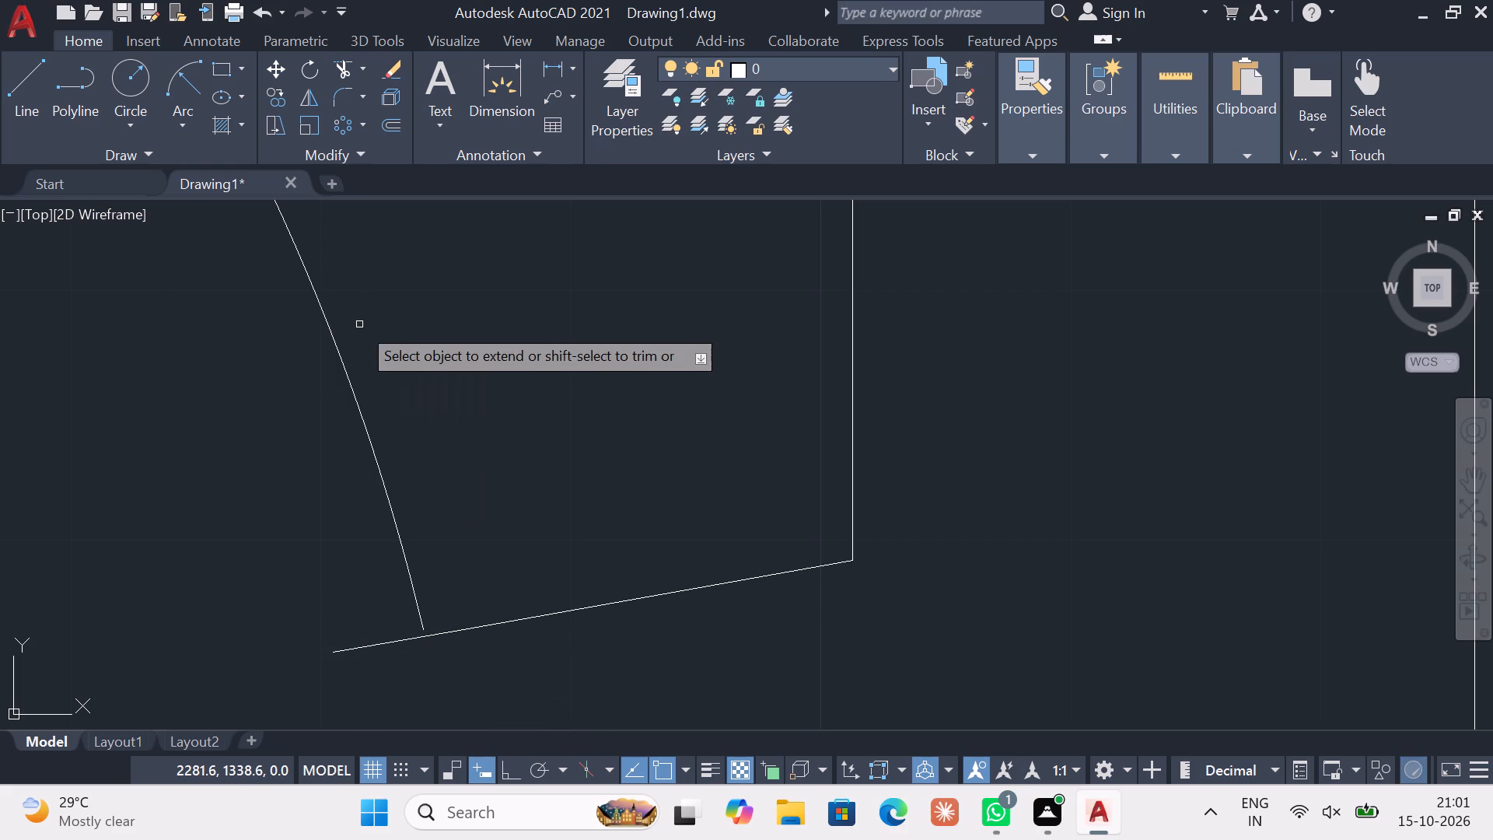
left_click(340, 353)
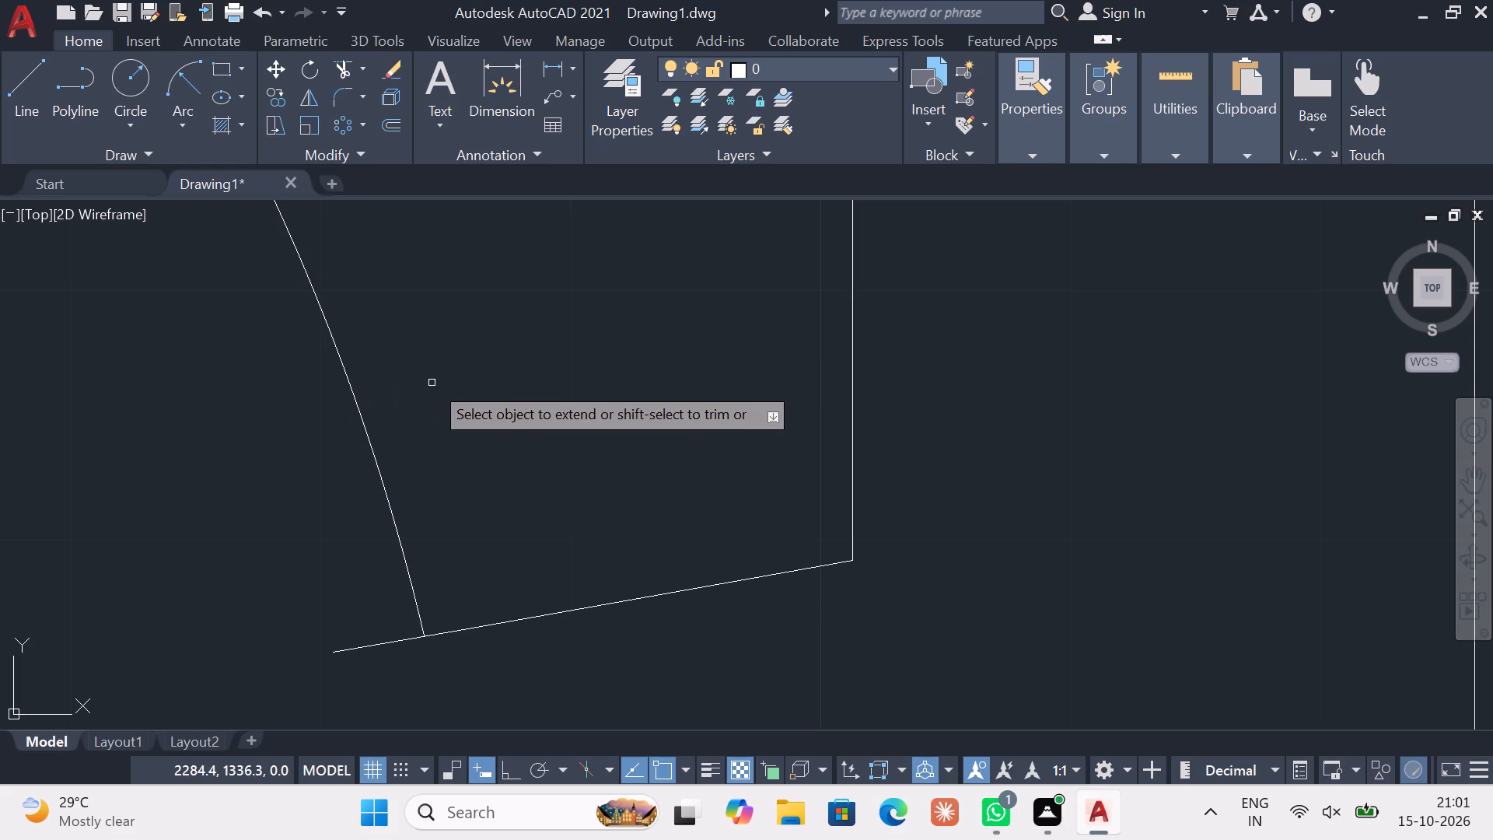
key("Escape")
key("Escape")
left_click(337, 68)
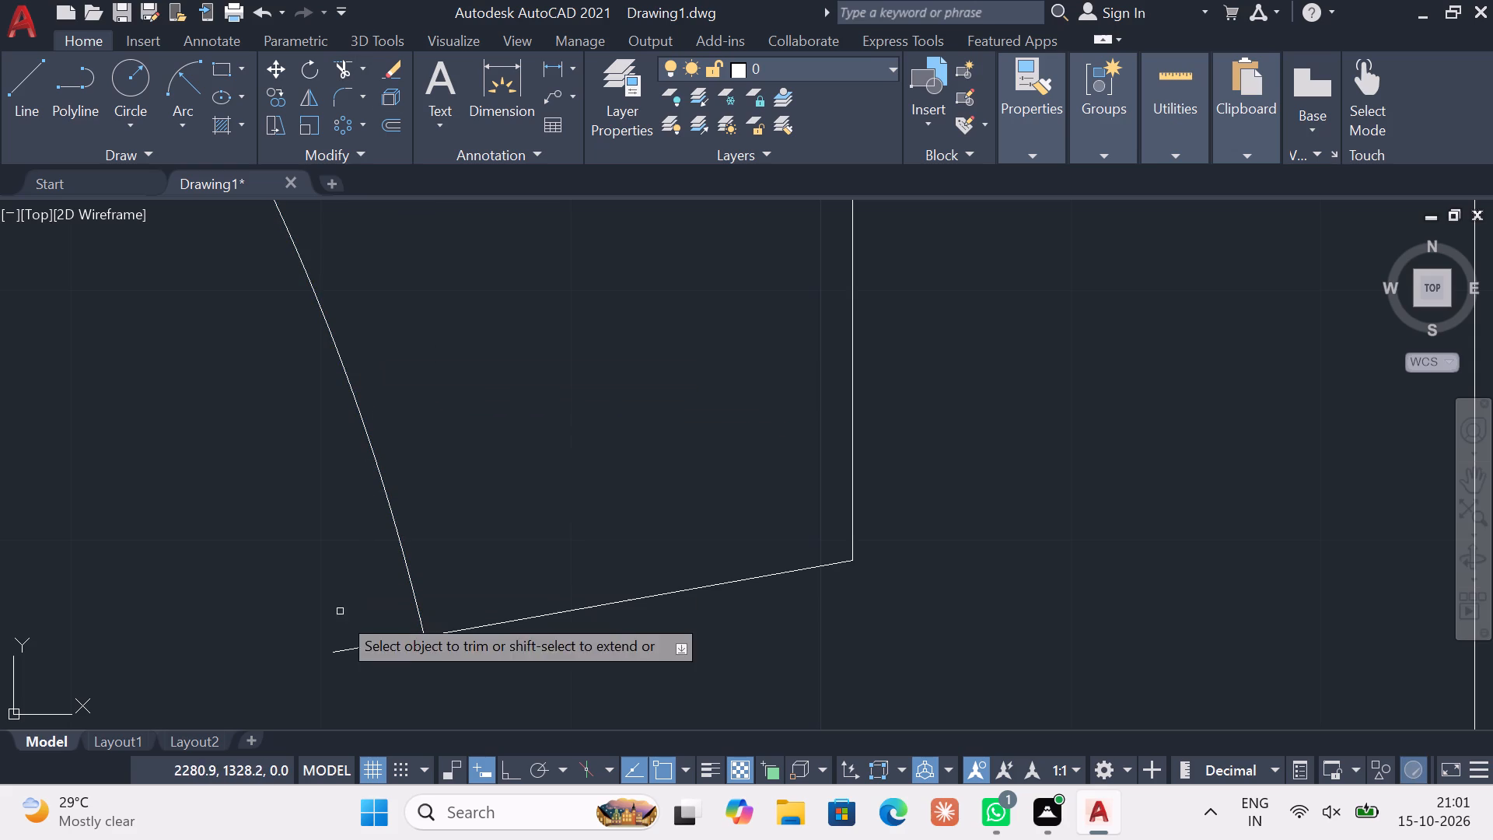
left_click_drag(359, 649, 375, 634)
key("Escape")
Draw a short line continuing the upper-right slot's upper end line upward past the end of the upper-right radius 90 arc.
scroll(602, 462, "down", 2)
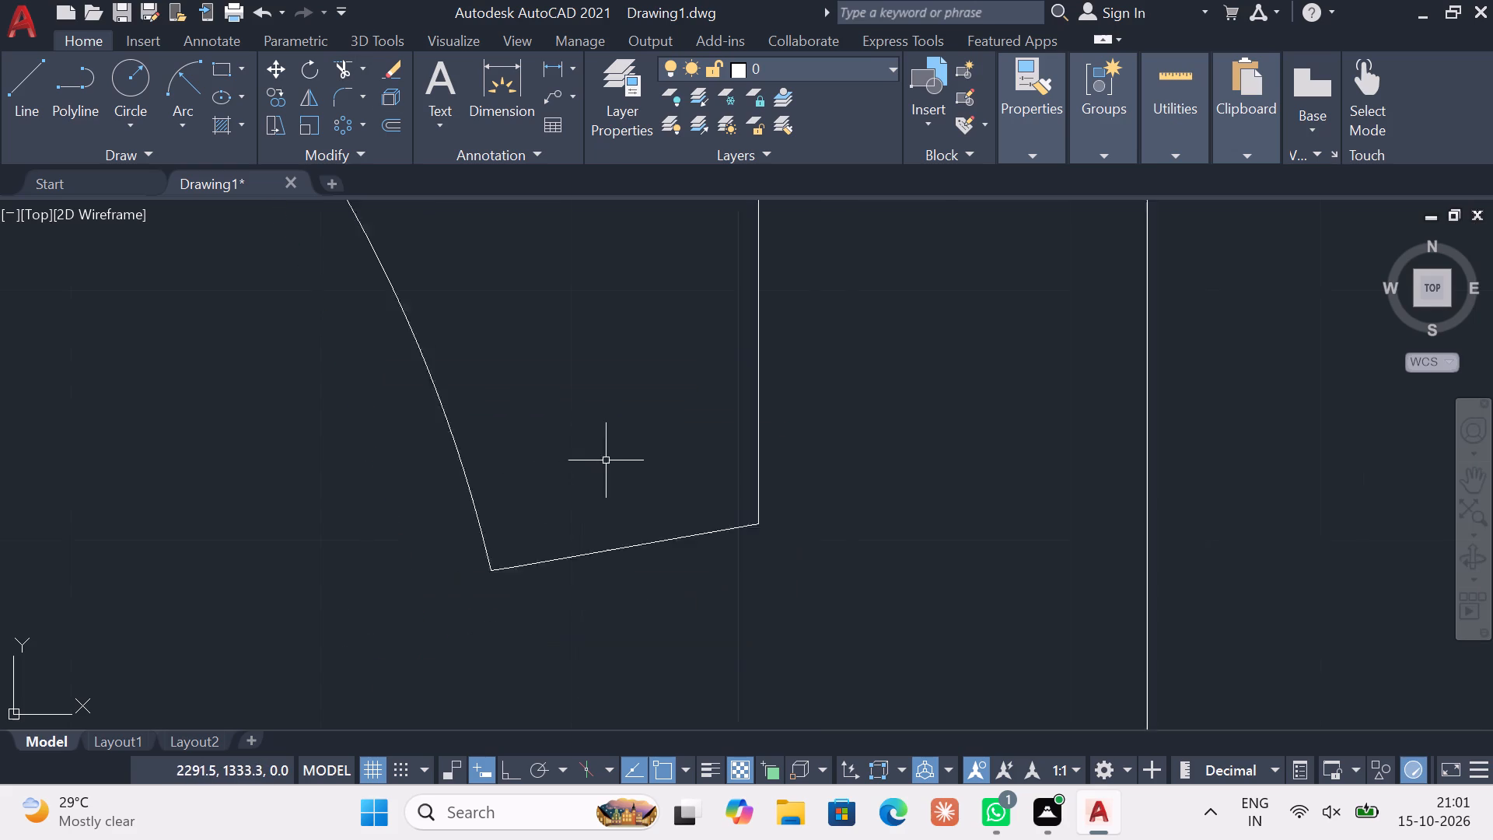
scroll(606, 460, "down", 2)
middle_click_drag(681, 460, 183, 450)
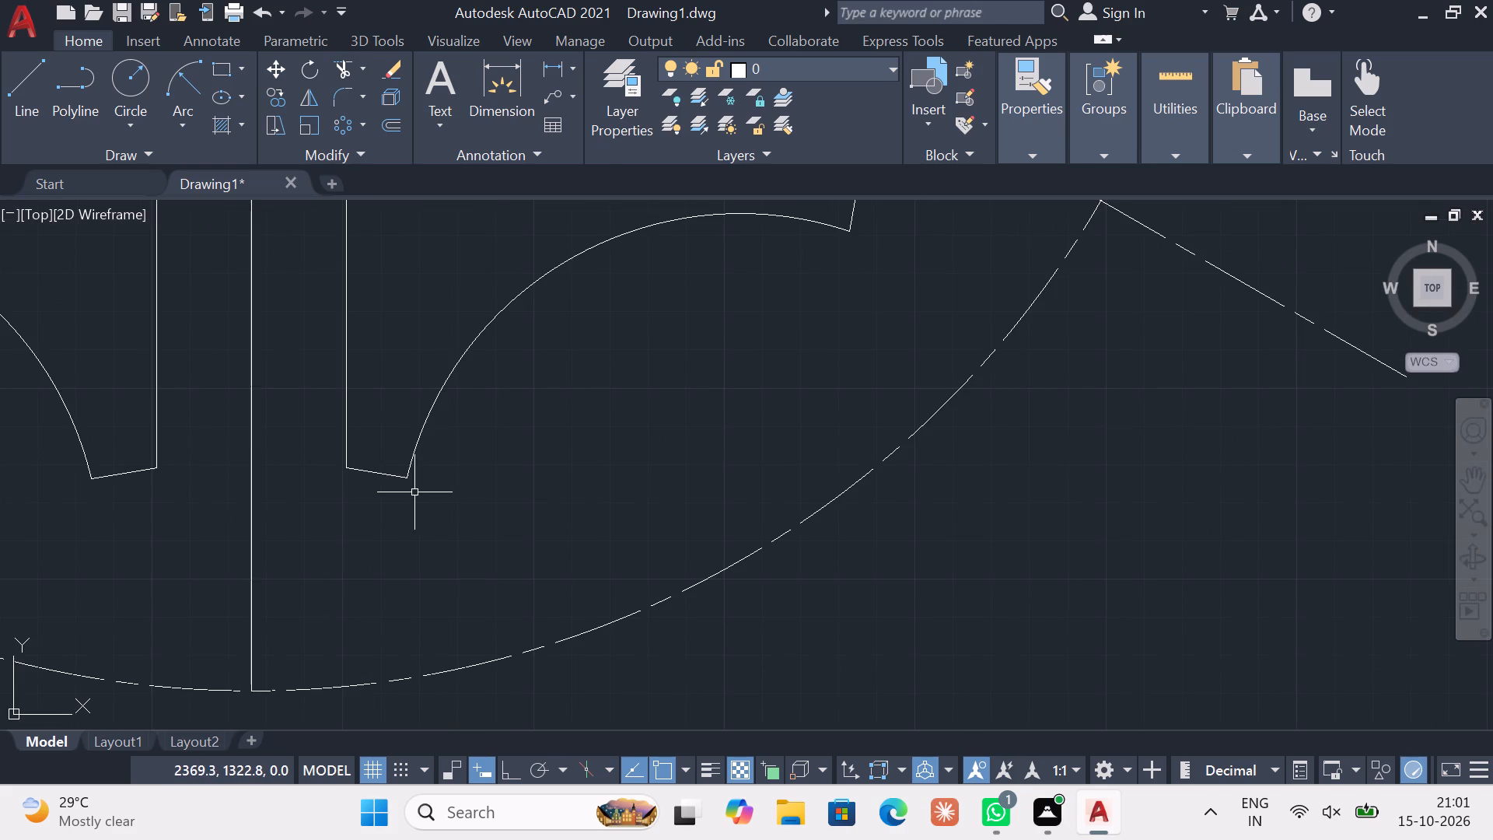
scroll(414, 492, "up", 4)
scroll(411, 489, "down", 5)
middle_click_drag(677, 332, 302, 620)
middle_click_drag(520, 443, 414, 625)
scroll(442, 596, "down", 3)
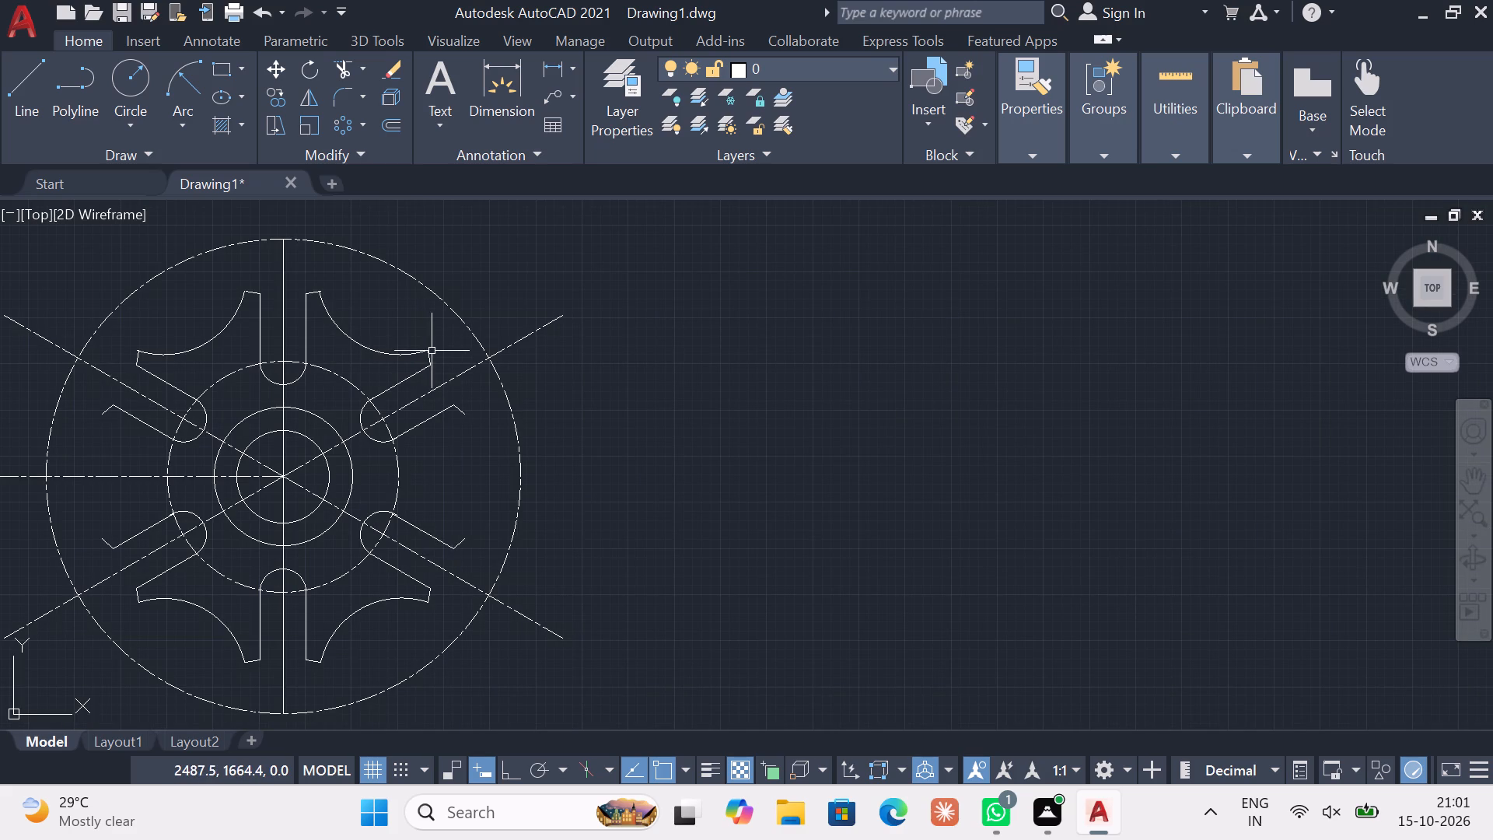
scroll(432, 351, "up", 8)
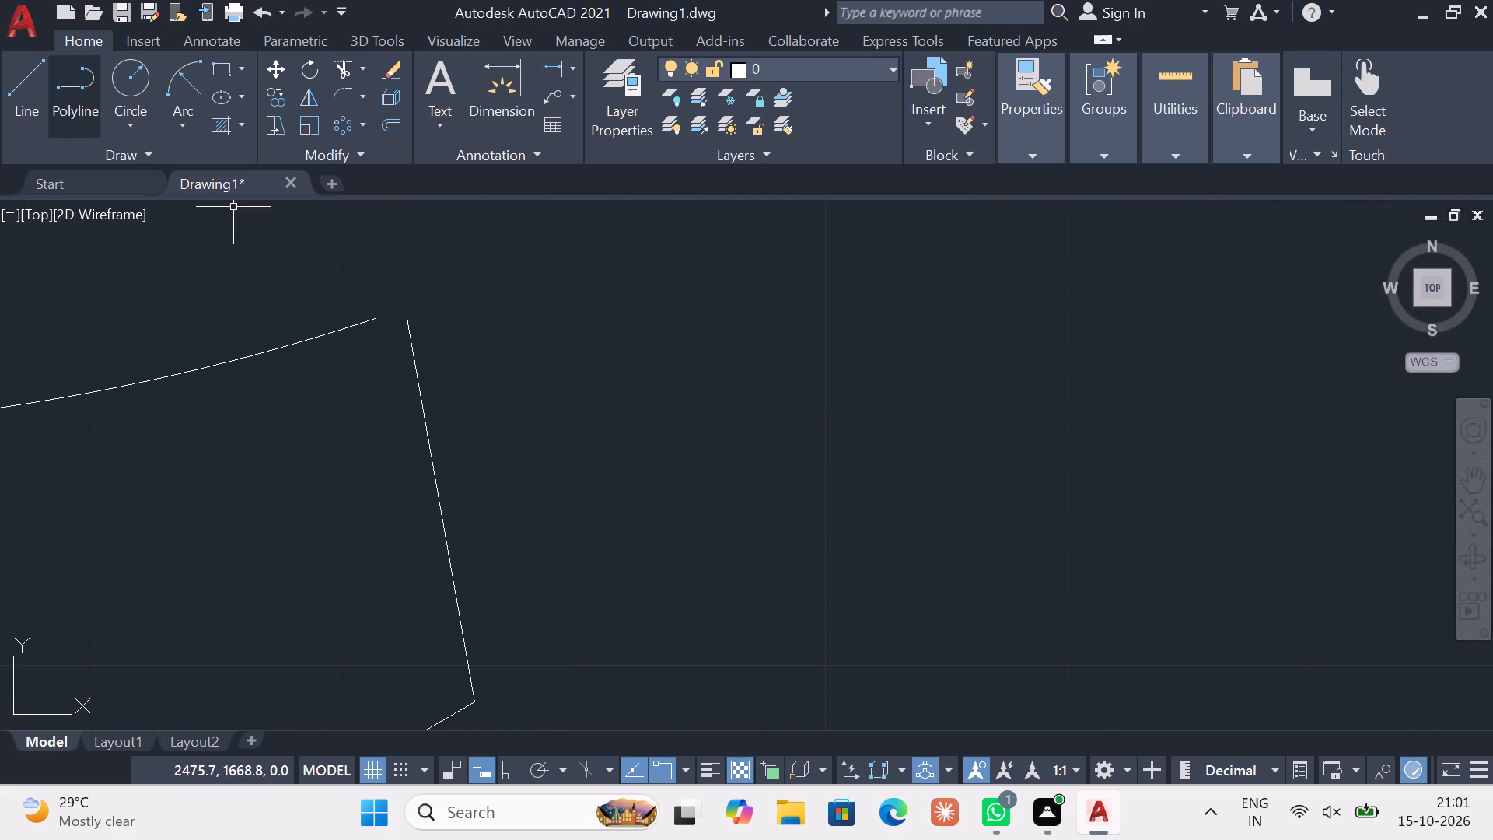
left_click(9, 89)
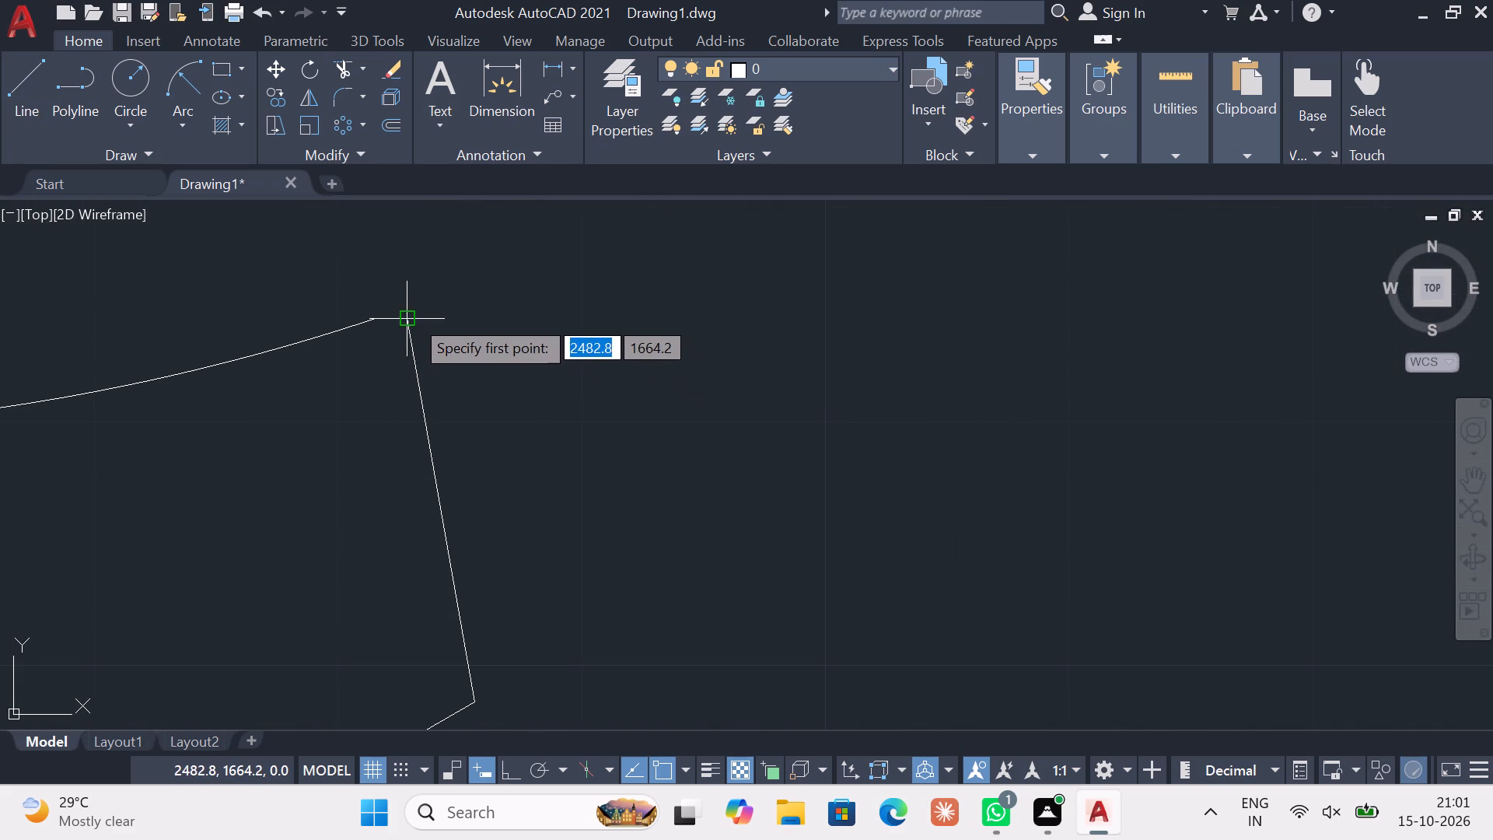
left_click(412, 317)
left_click(386, 244)
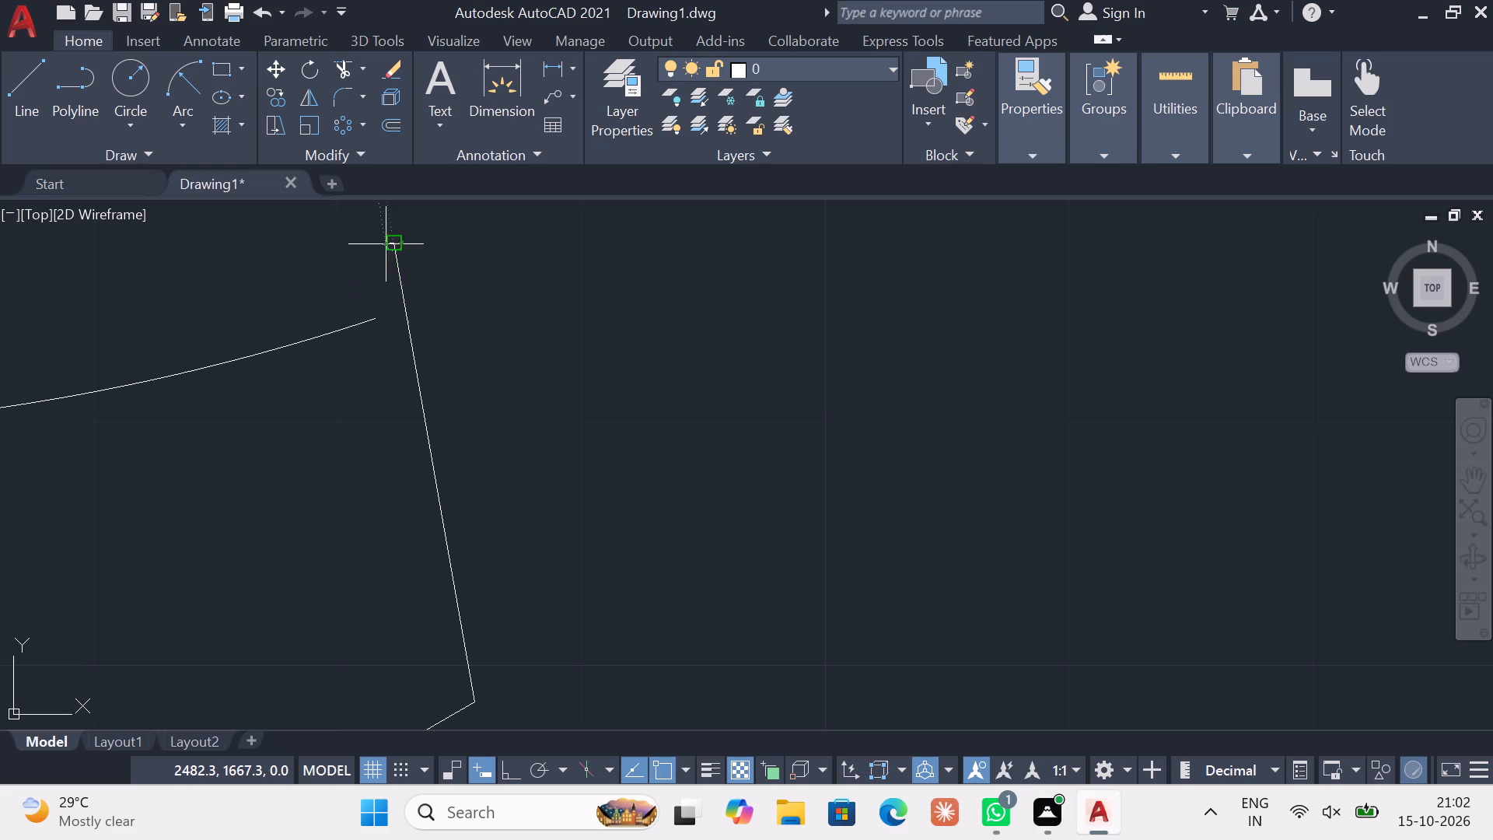
key("Escape")
key("Escape")
Extend the upper-right radius 90 arc to the lengthened slot end line and trim the line's overhang above the arc.
type("ex")
key("Return")
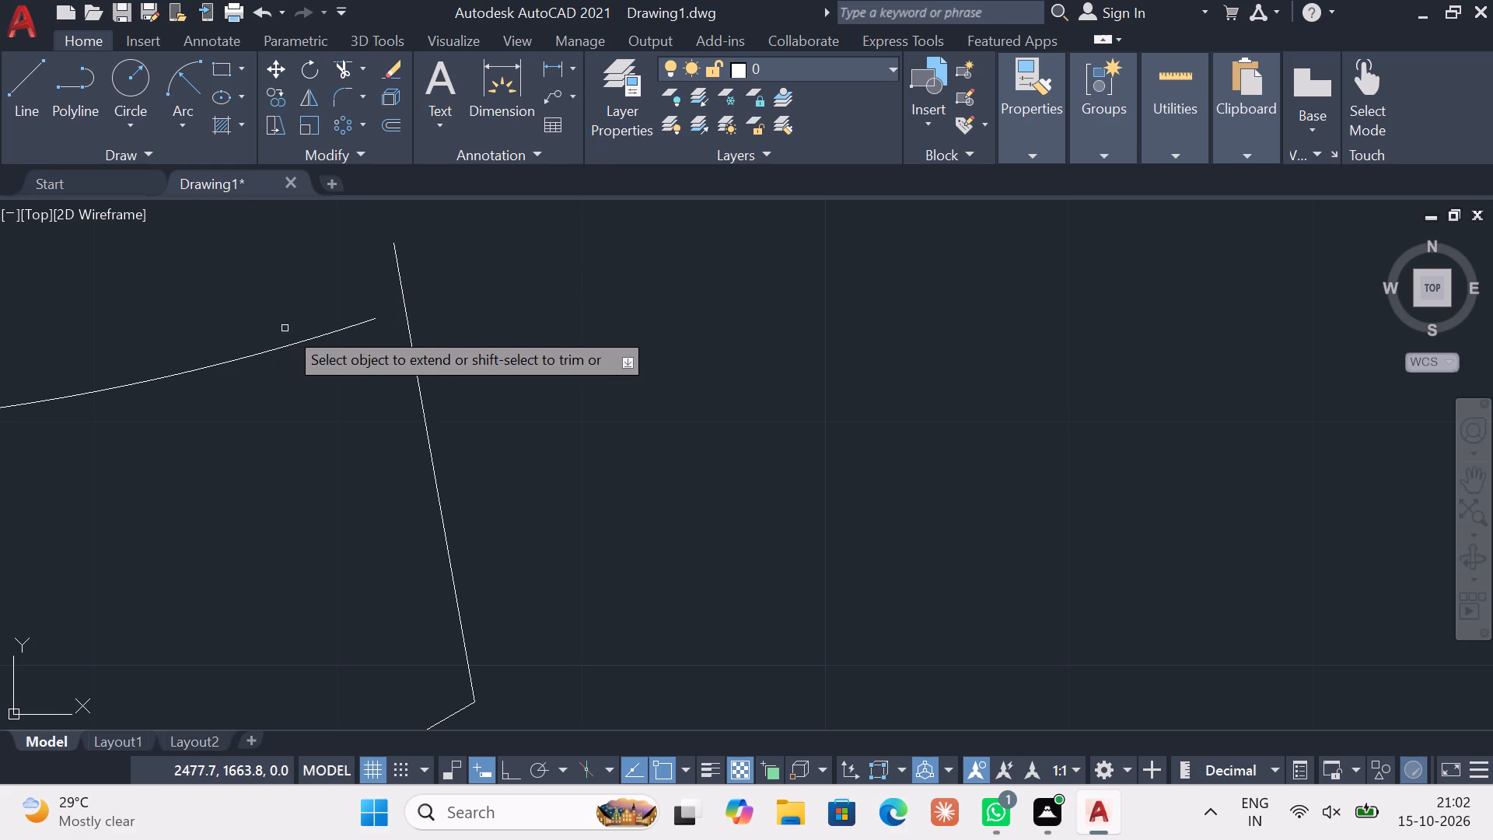
left_click(293, 341)
key("Escape")
key("Escape")
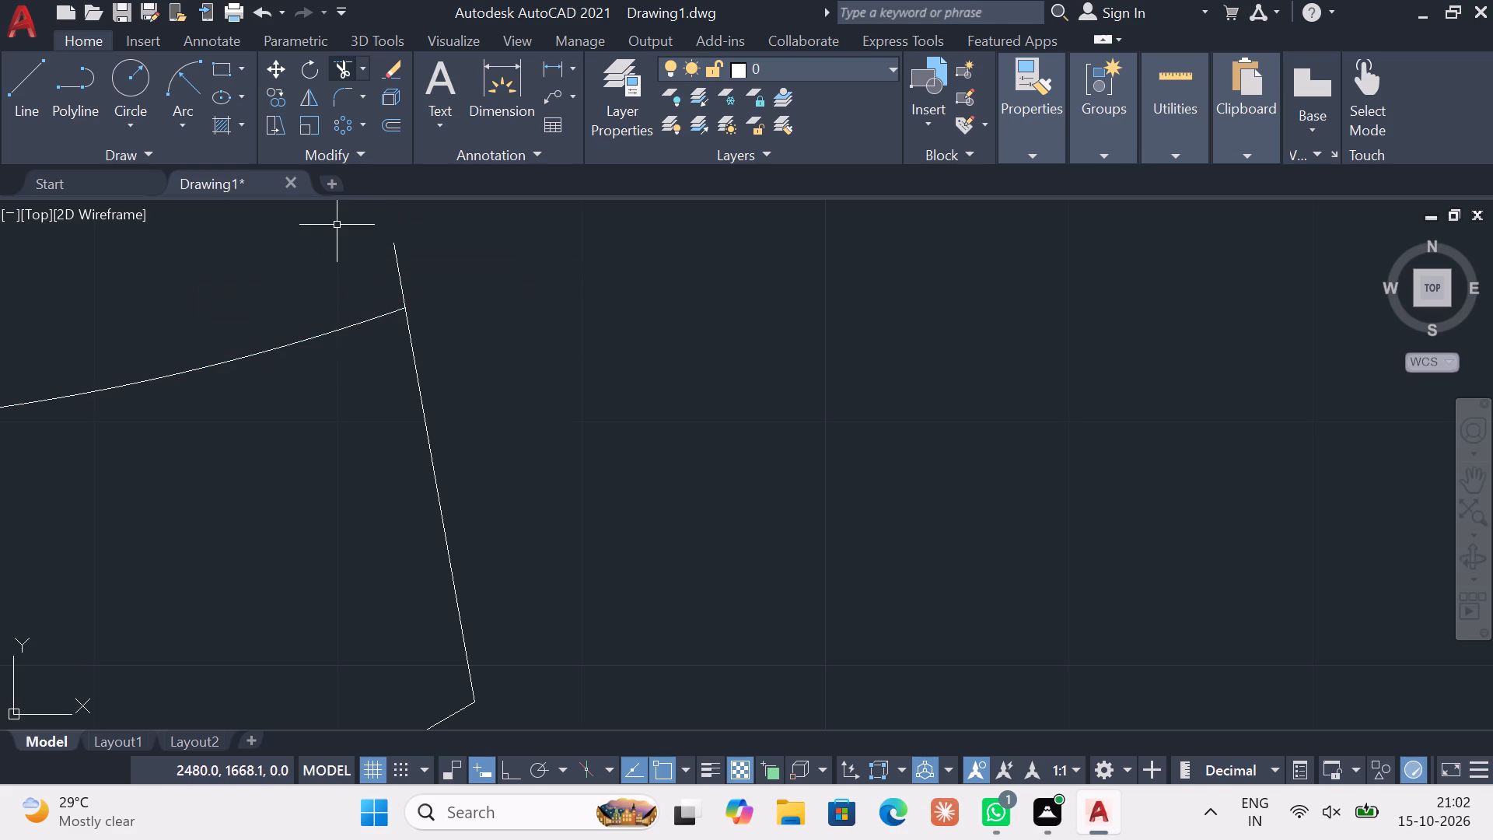
left_click(336, 70)
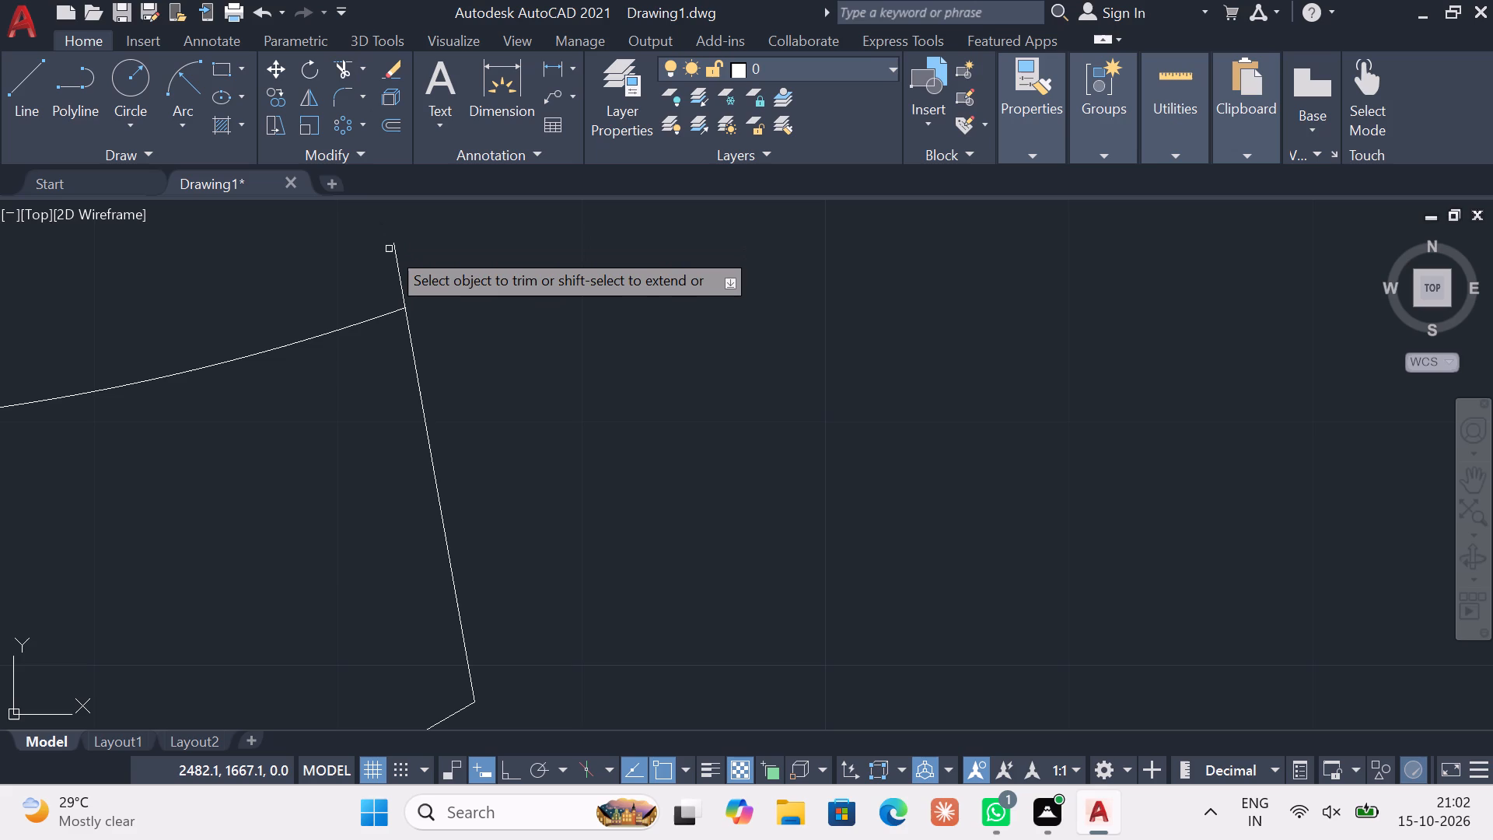
left_click(394, 250)
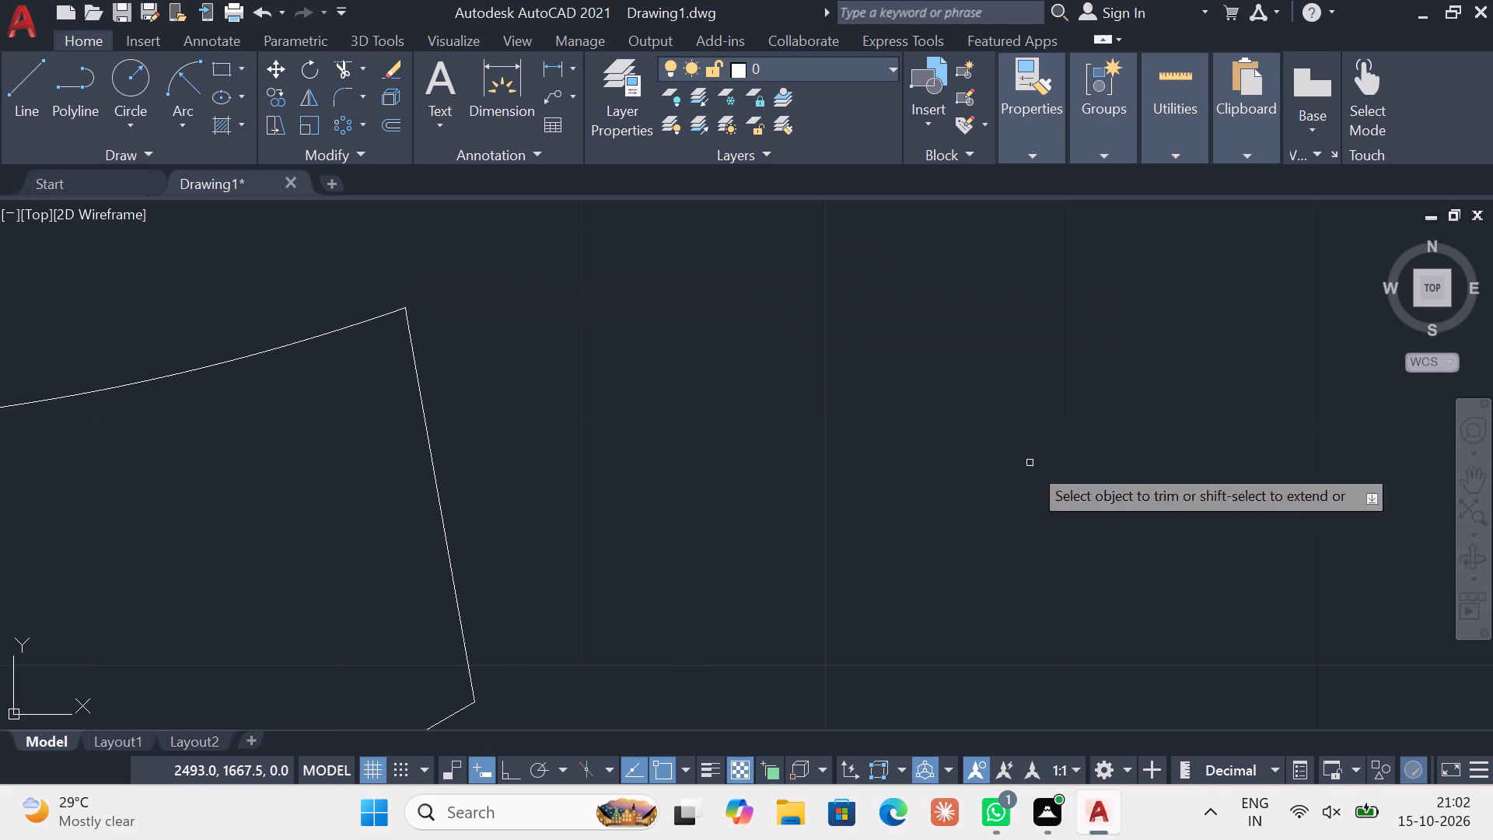
key("Escape")
key("Escape")
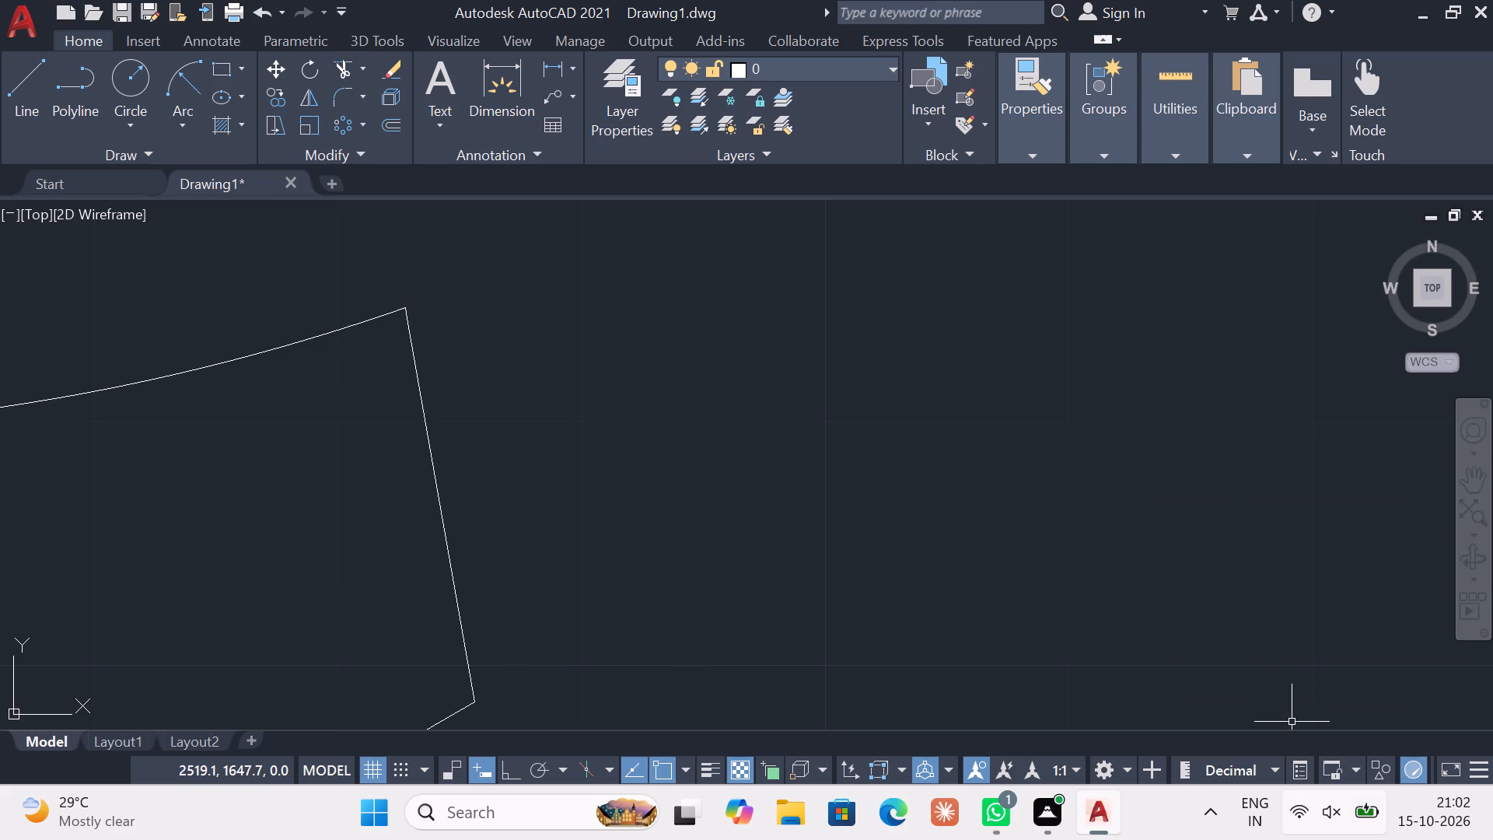
key("Escape")
key("Escape")
Trim the overhanging ends of the upper-right arc and the top slot's right end line where they cross.
scroll(890, 580, "down", 3)
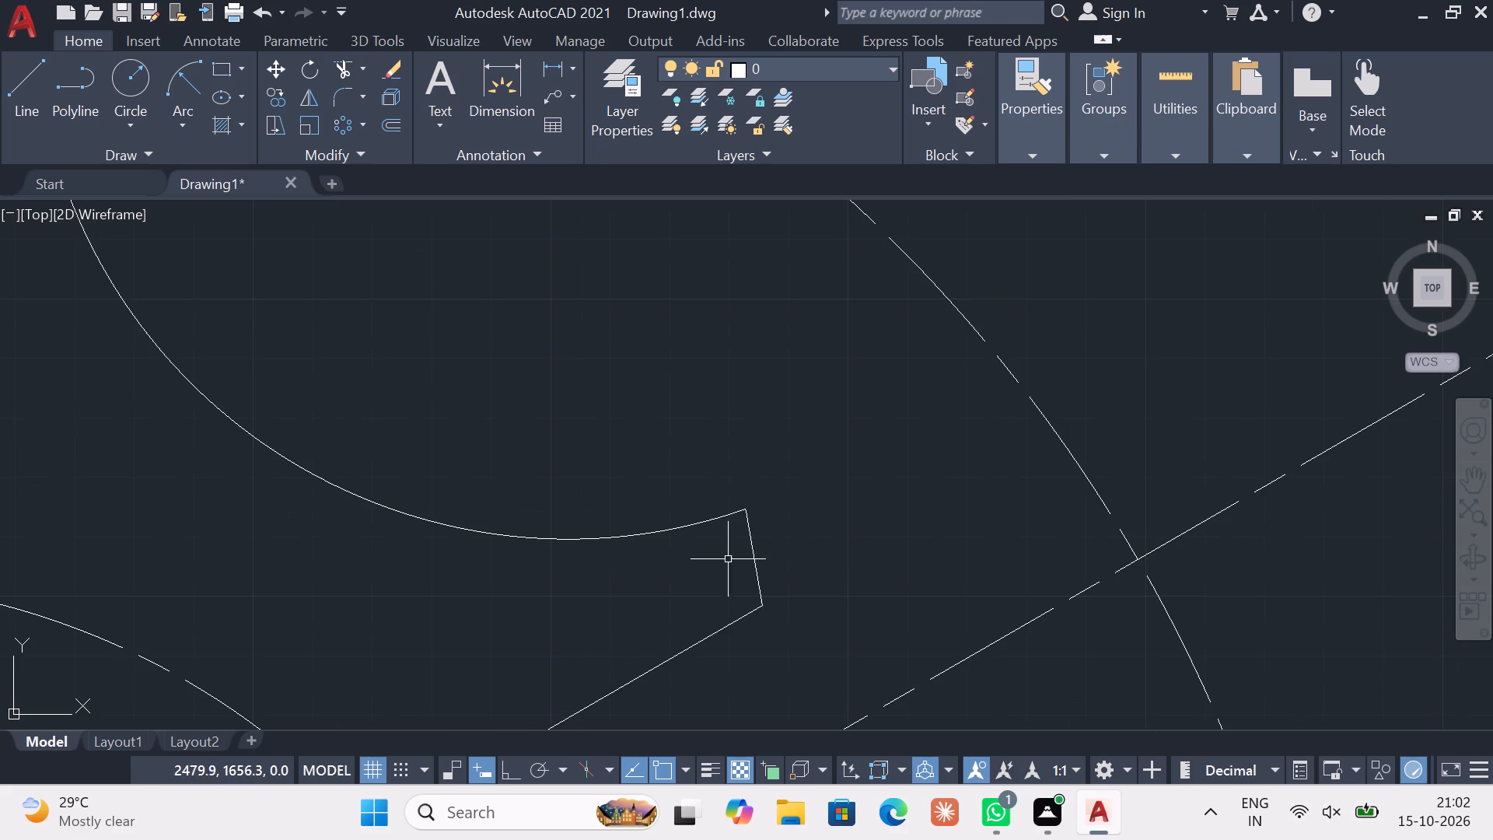
middle_click_drag(789, 584, 1114, 690)
scroll(871, 614, "down", 1)
scroll(652, 421, "up", 4)
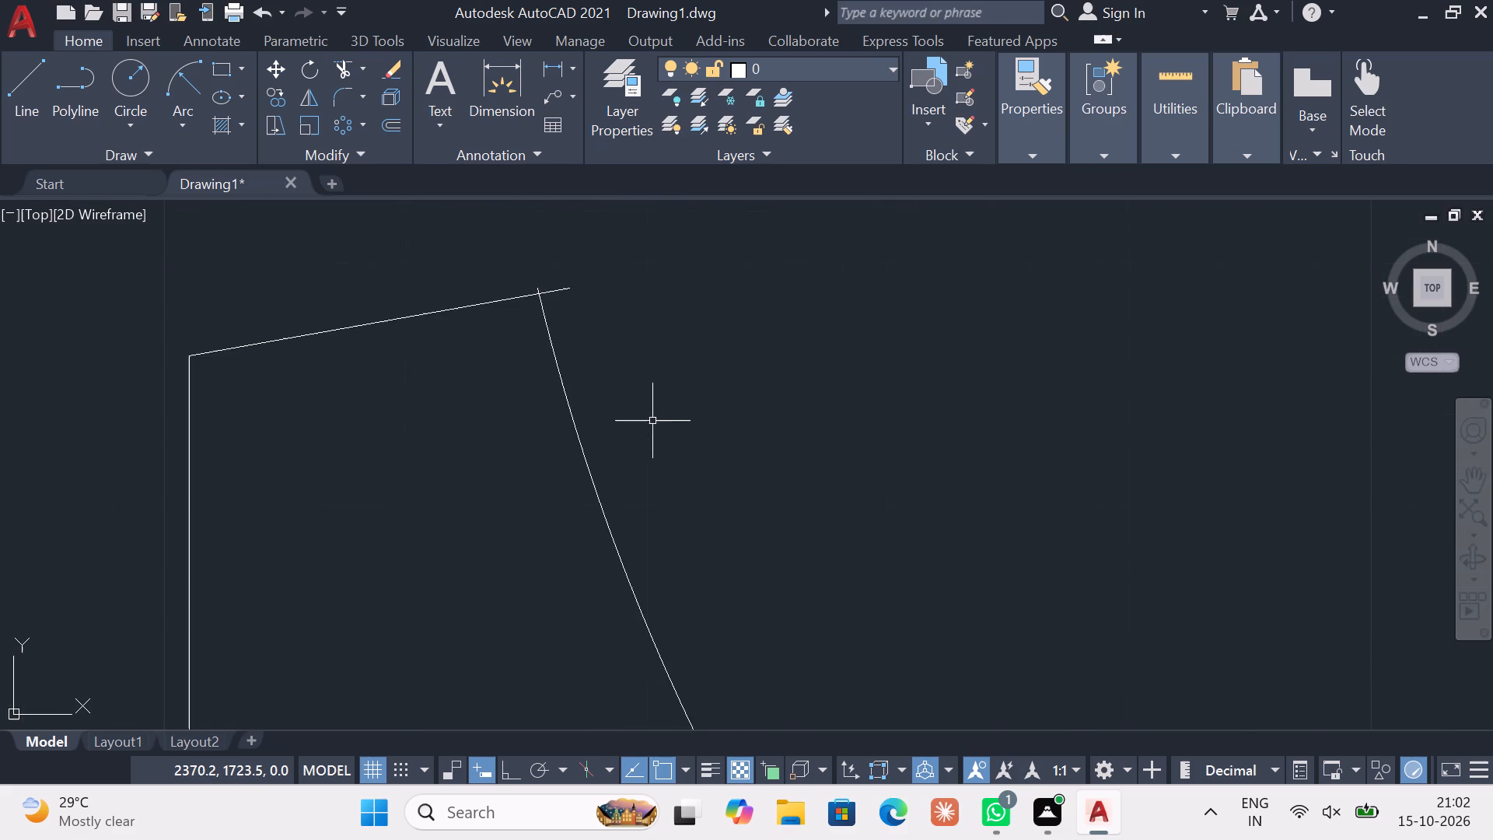
middle_click_drag(652, 421, 726, 550)
scroll(665, 444, "up", 2)
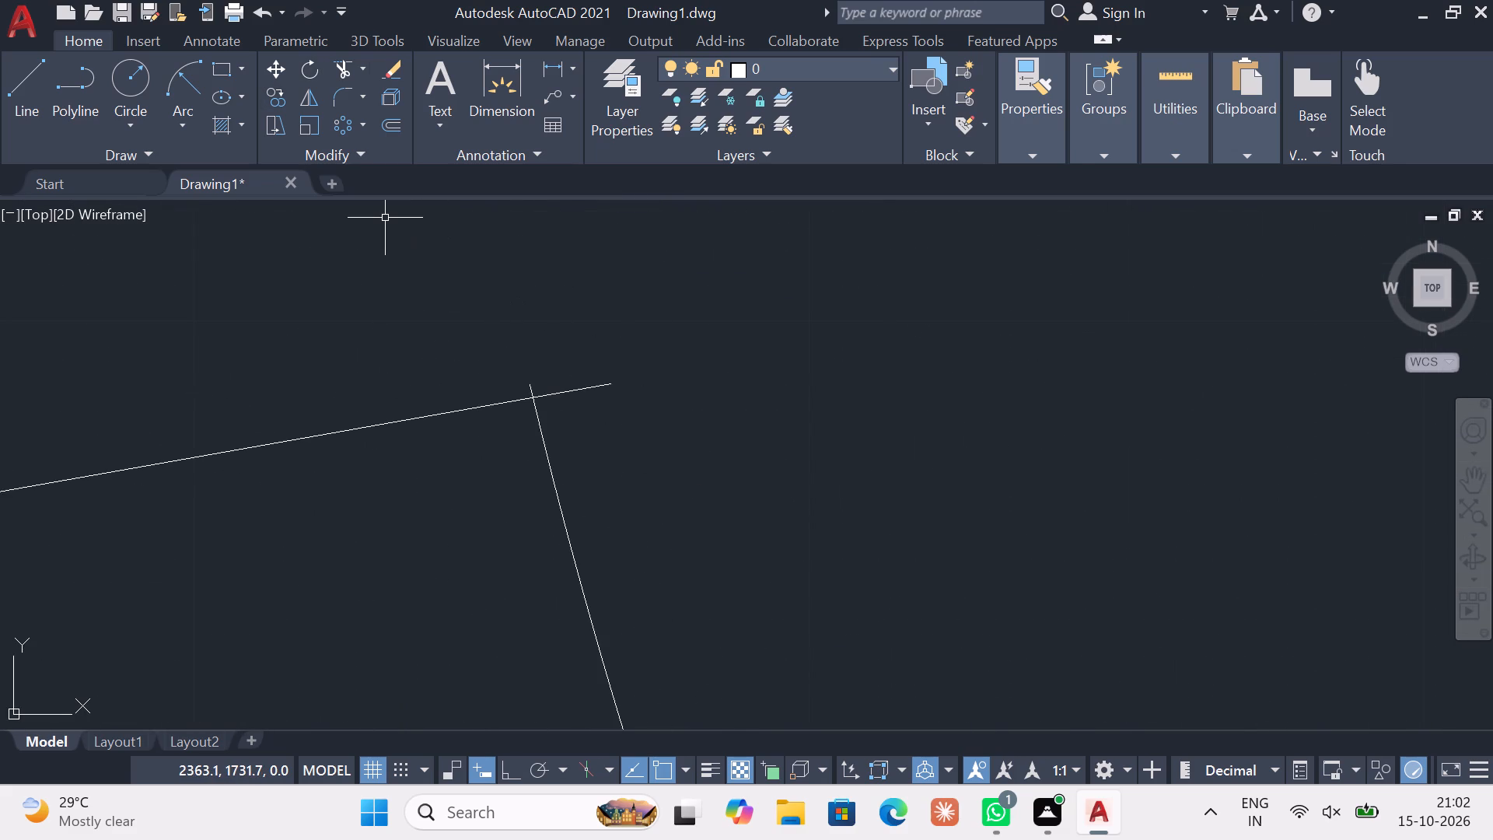
left_click(340, 72)
left_click(530, 381)
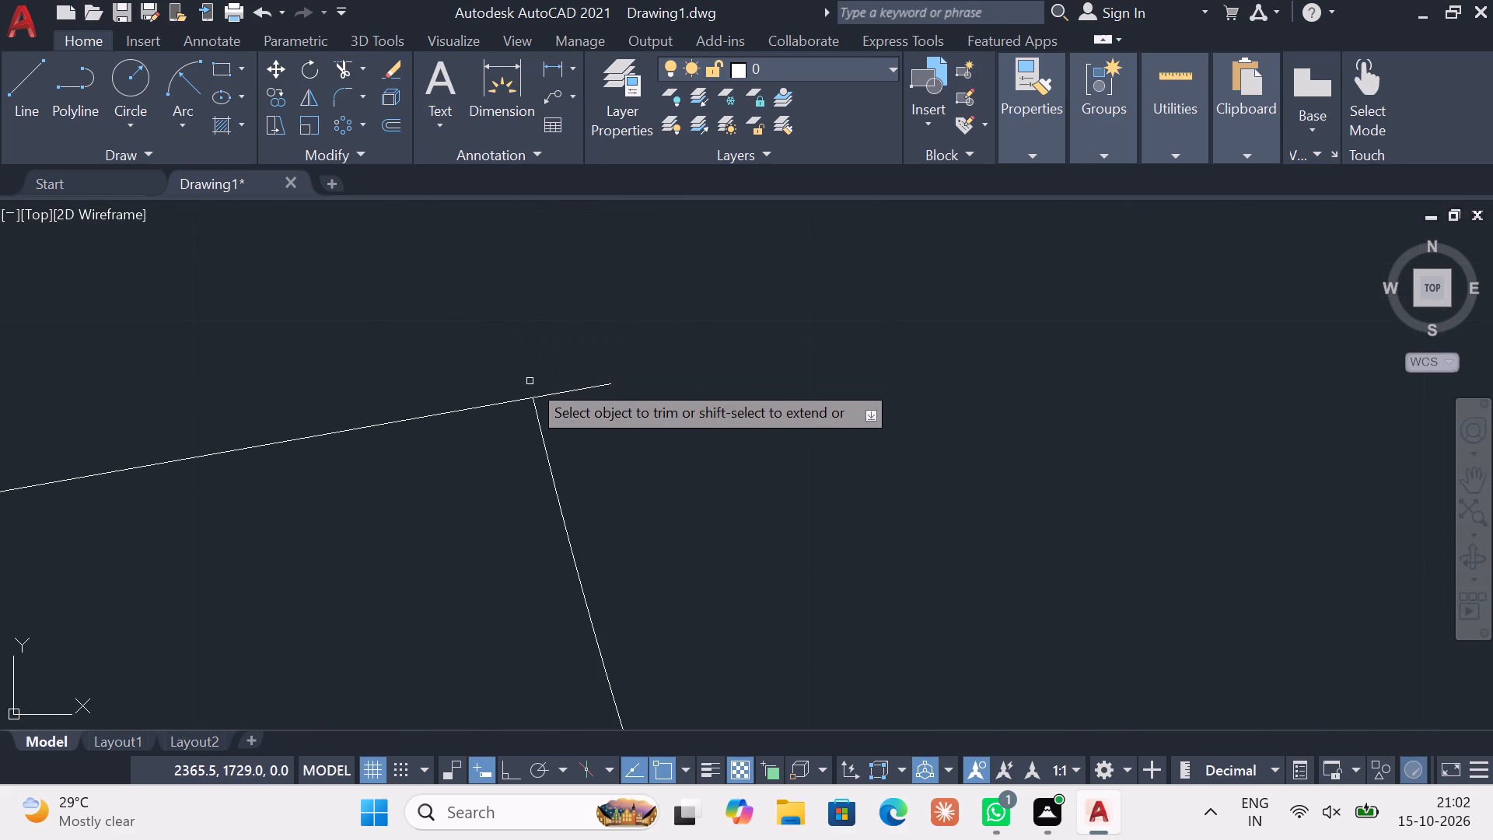
left_click(569, 388)
key("Escape")
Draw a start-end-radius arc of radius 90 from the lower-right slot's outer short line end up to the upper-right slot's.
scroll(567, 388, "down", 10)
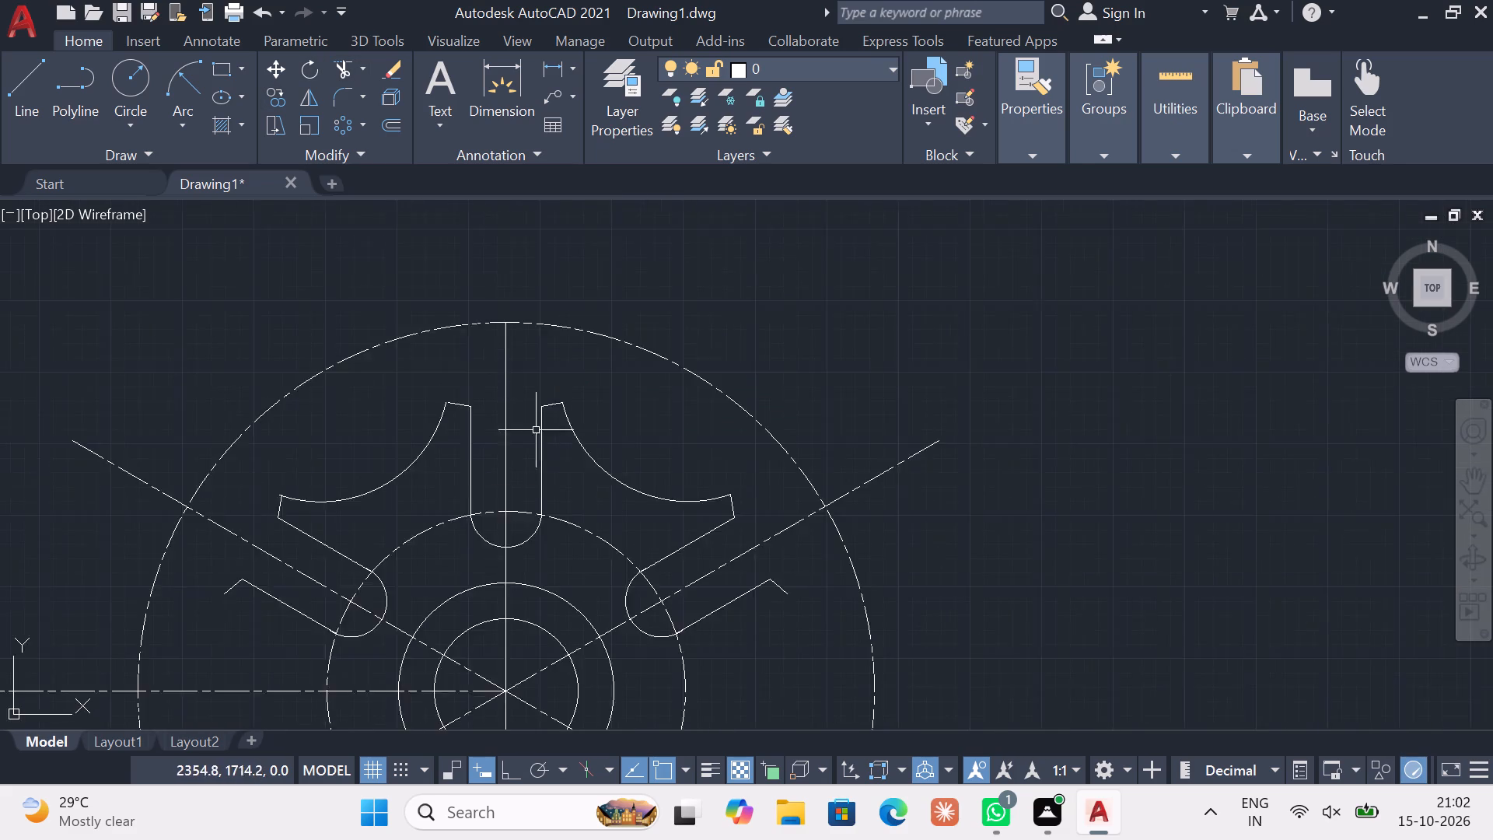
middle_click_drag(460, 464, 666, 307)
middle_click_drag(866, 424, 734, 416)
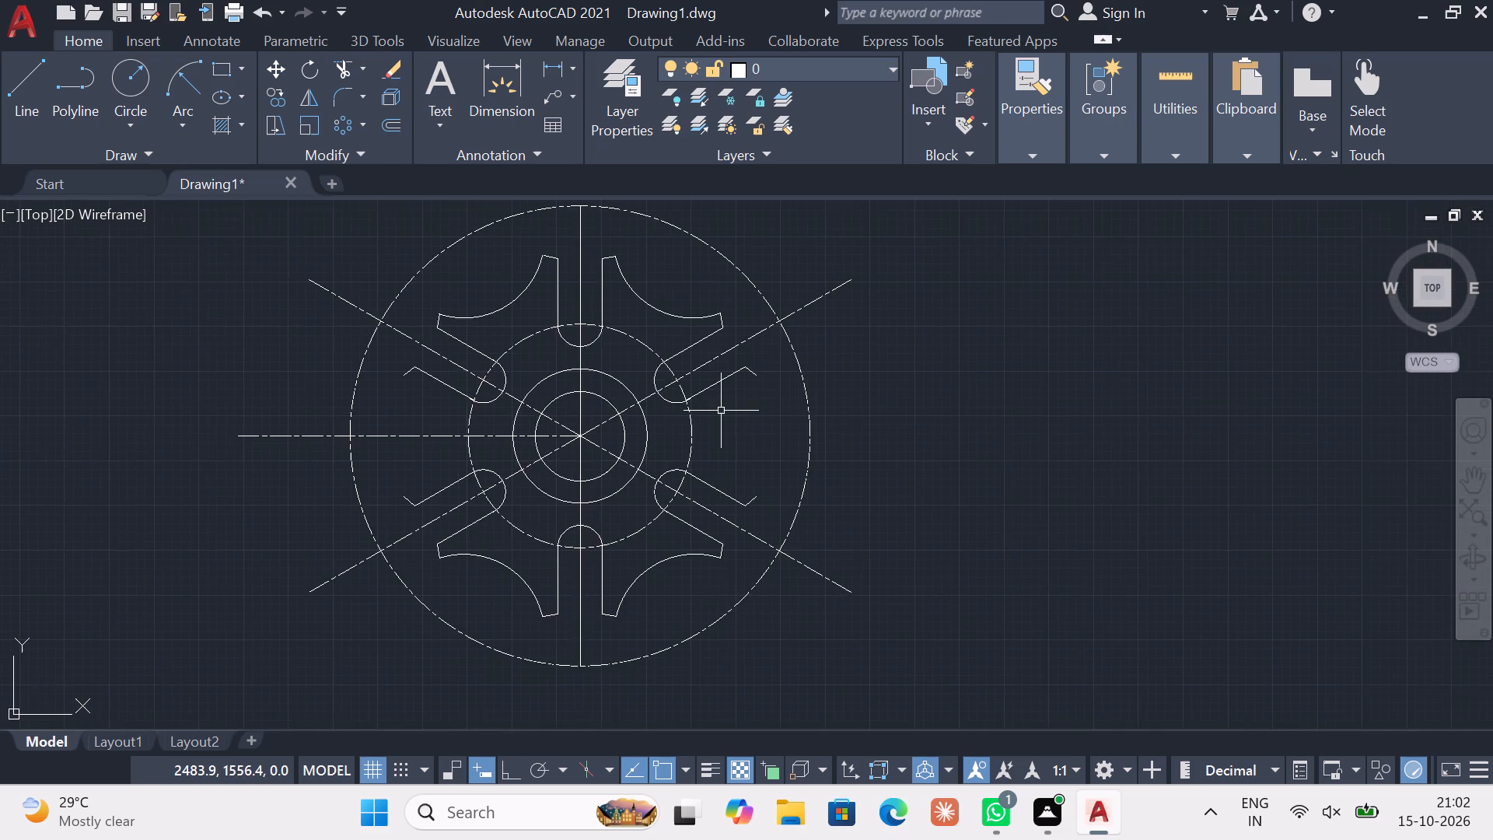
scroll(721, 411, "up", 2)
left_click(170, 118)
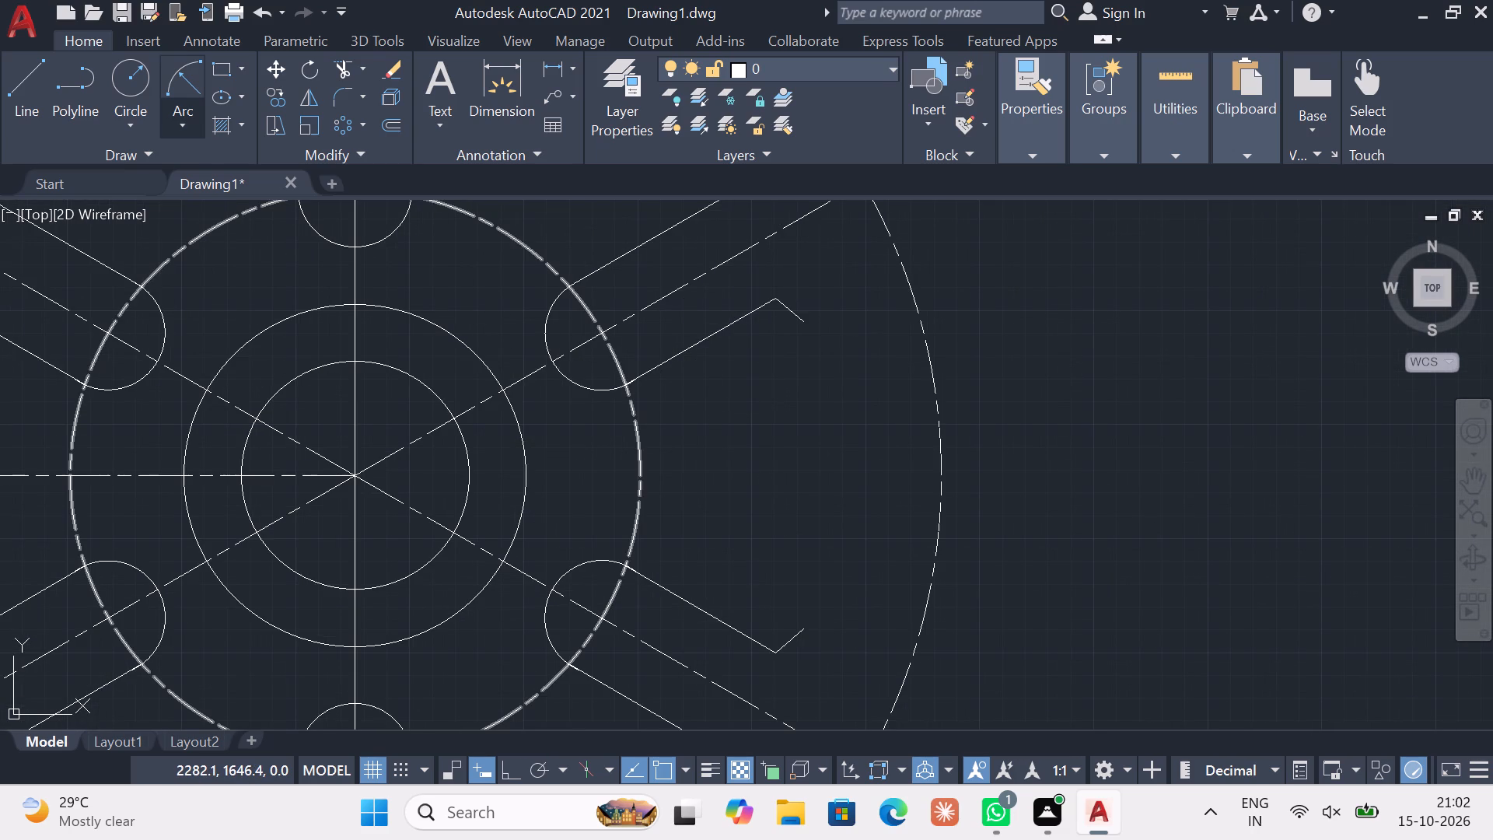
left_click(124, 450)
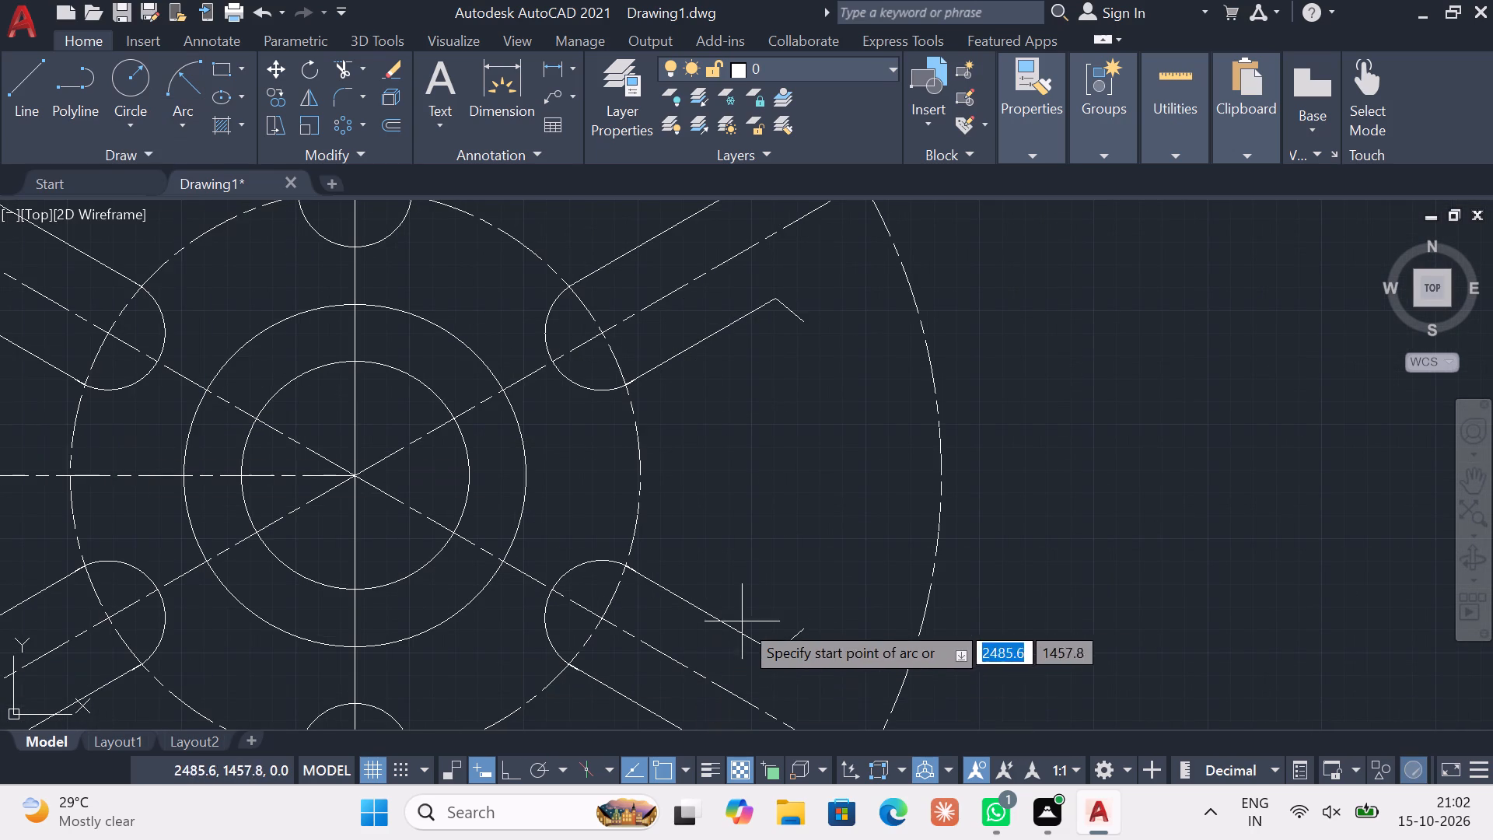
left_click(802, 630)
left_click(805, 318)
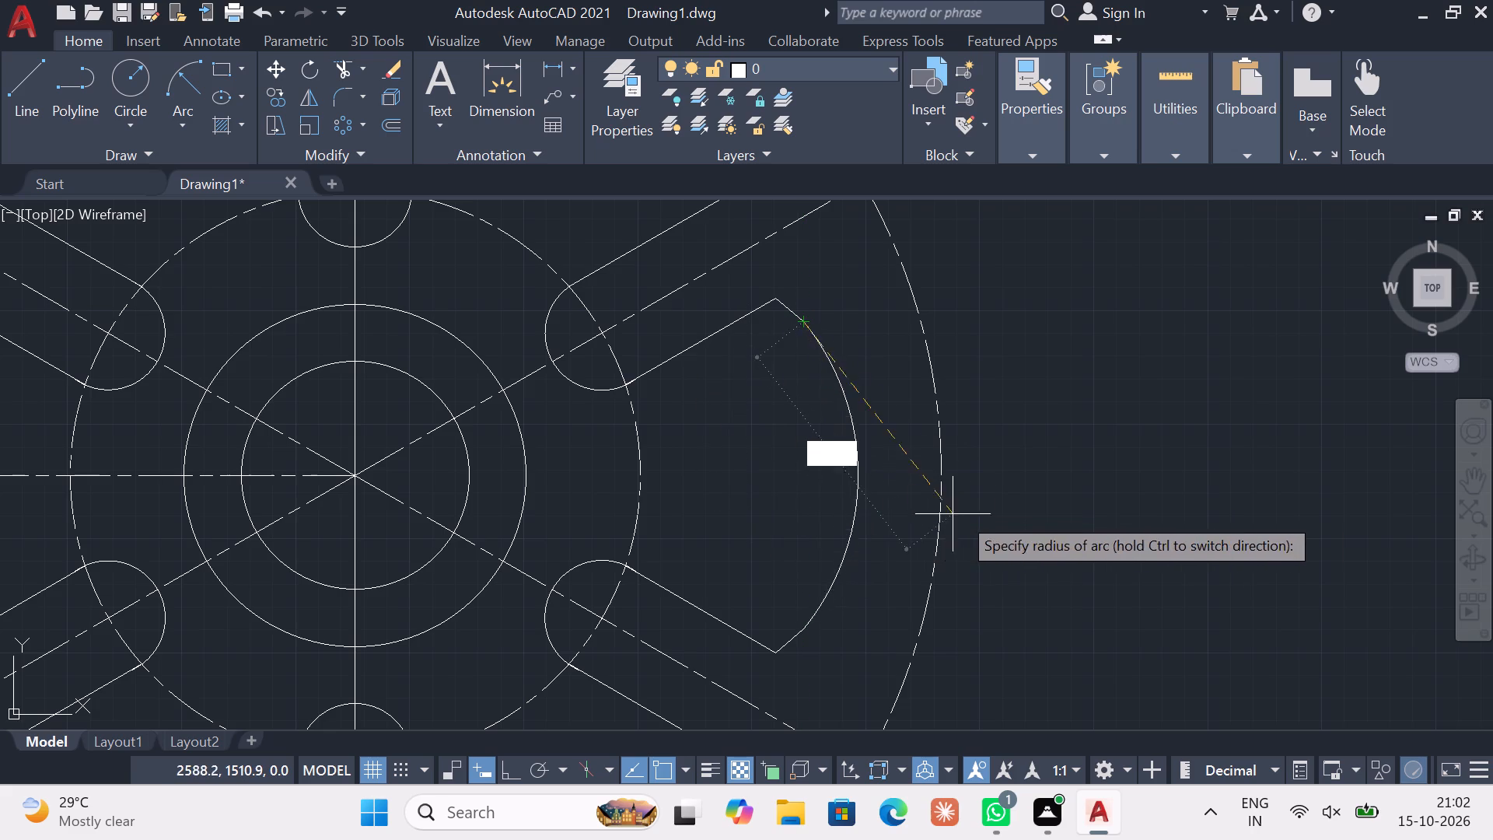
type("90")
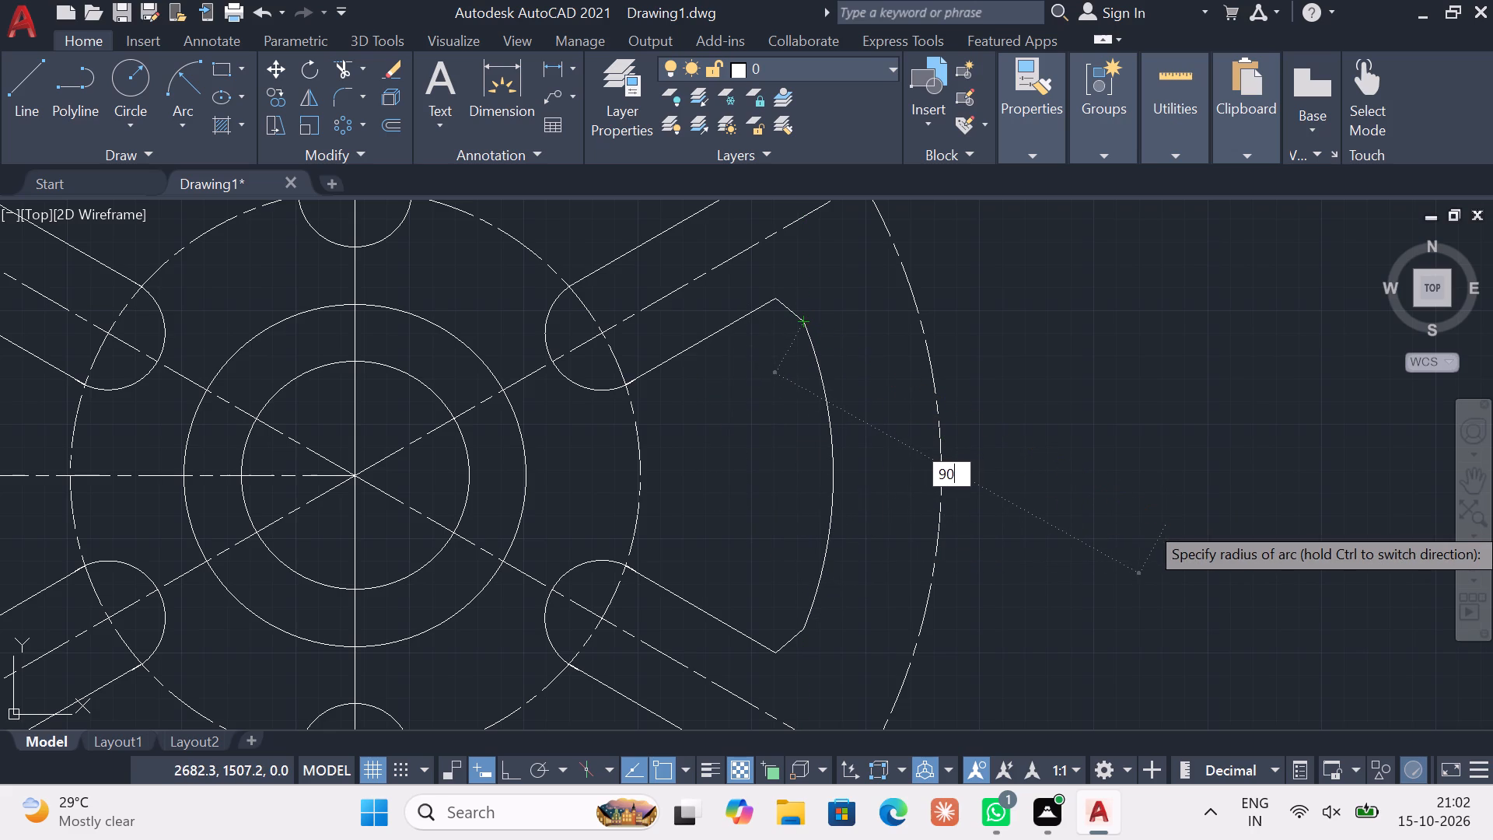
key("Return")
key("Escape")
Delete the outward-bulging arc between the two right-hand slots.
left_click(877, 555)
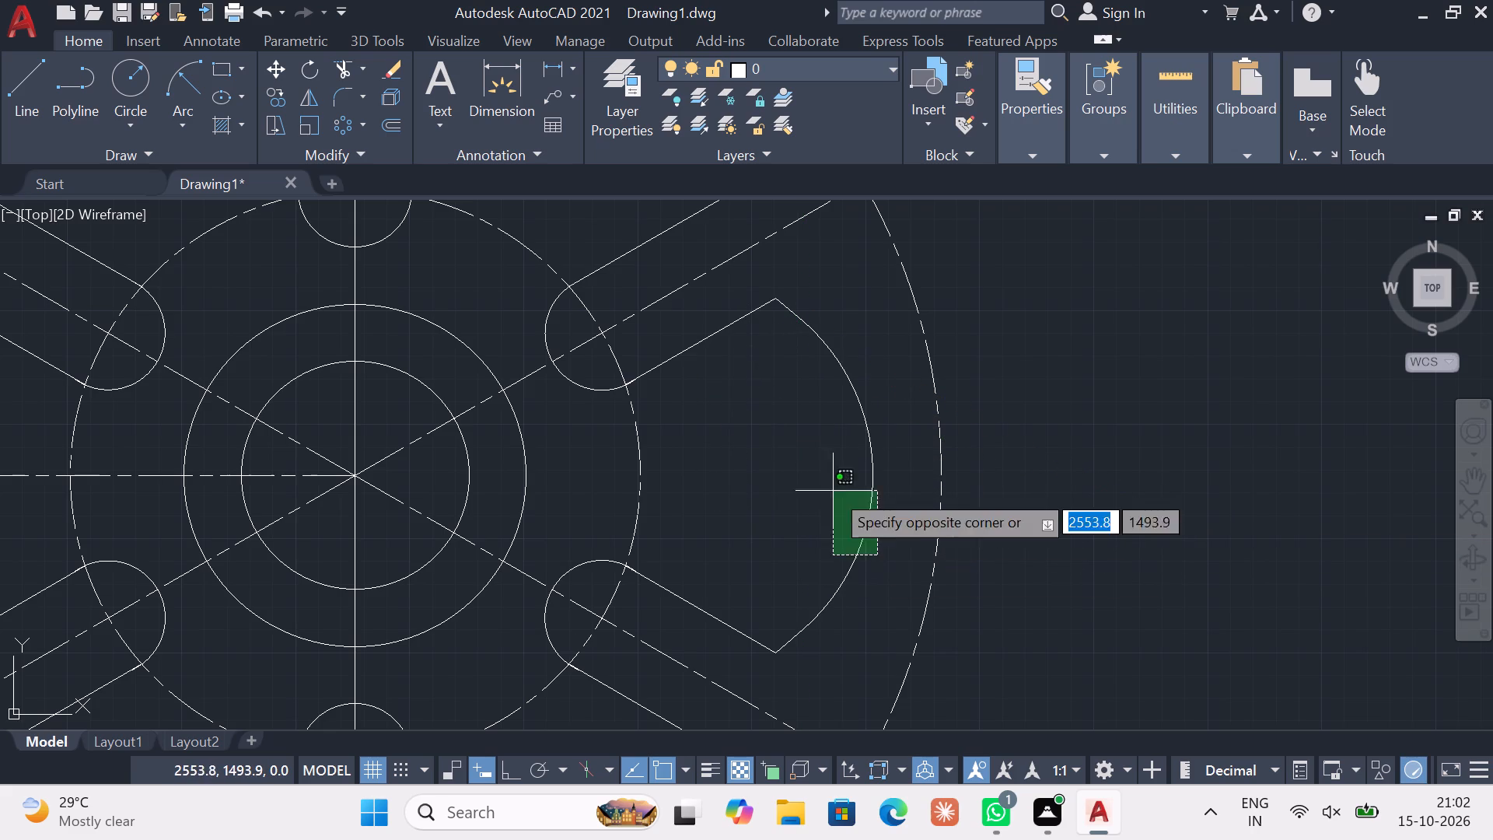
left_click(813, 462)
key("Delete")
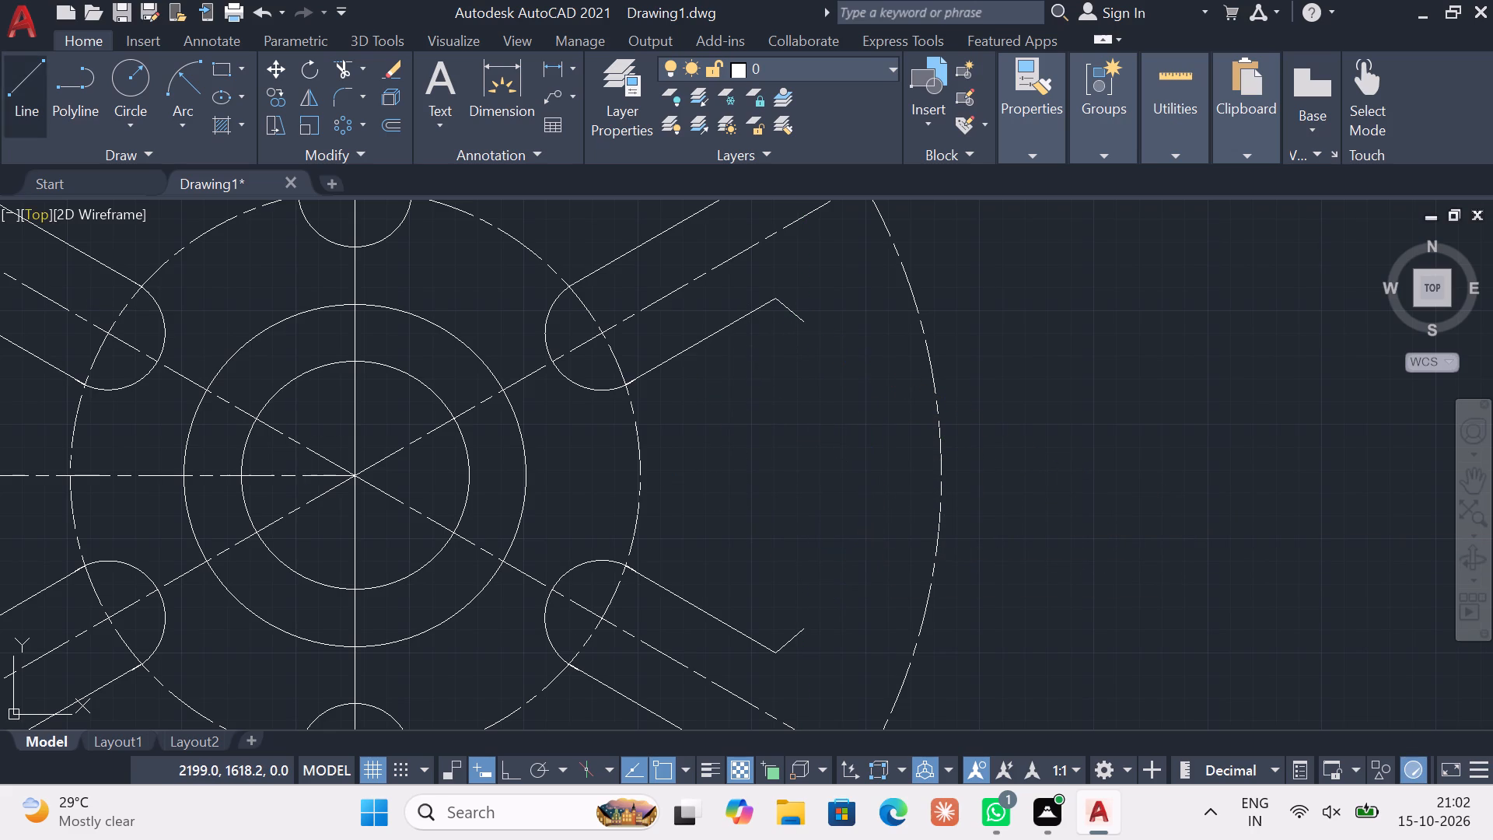
Draw an inward-curving radius 90 arc from the upper-right slot's lower short line end down to the lower-right slot's upper one.
left_click(195, 128)
left_click(141, 467)
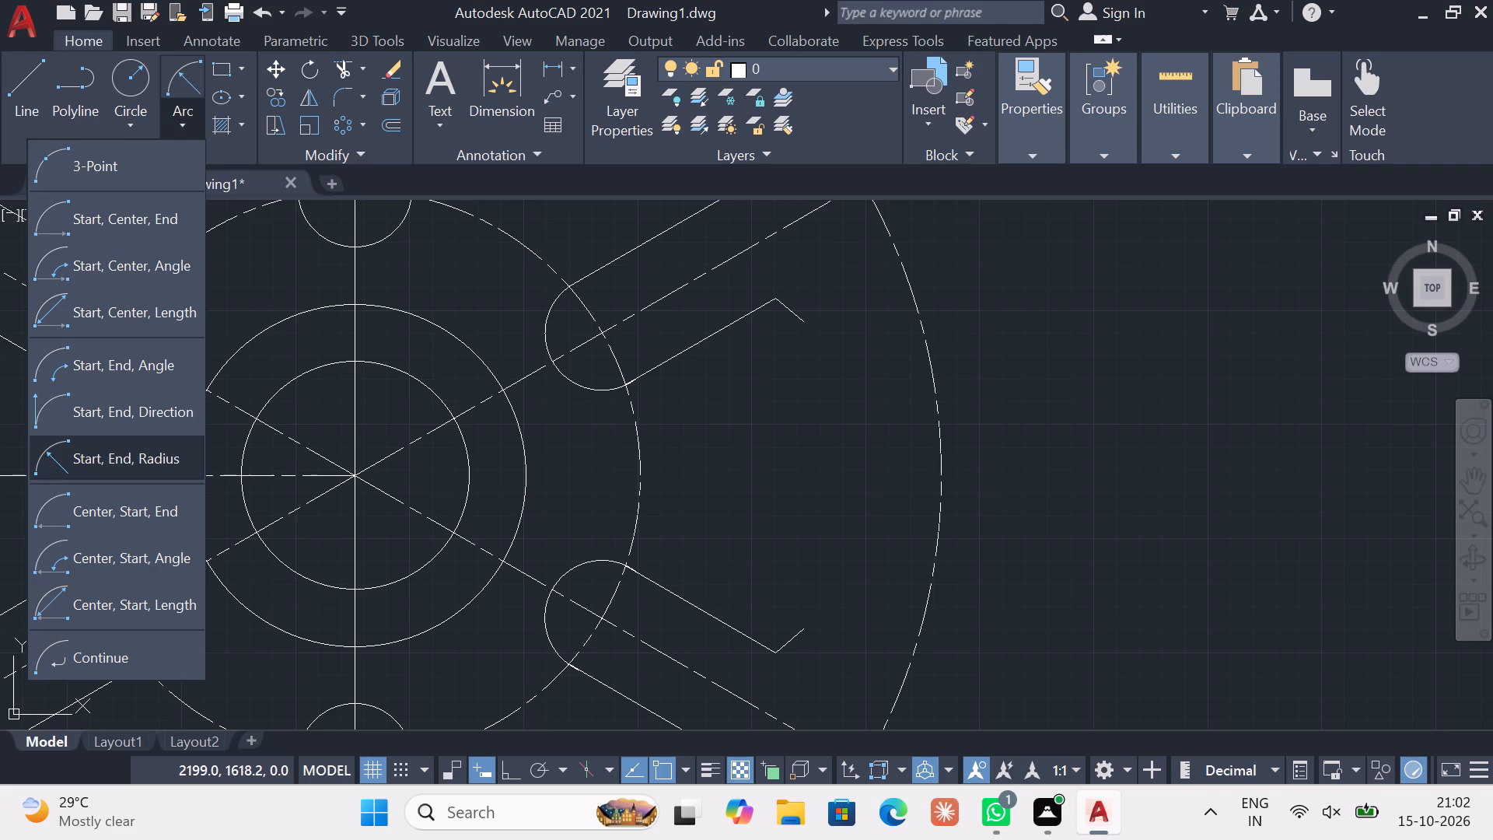
left_click(805, 328)
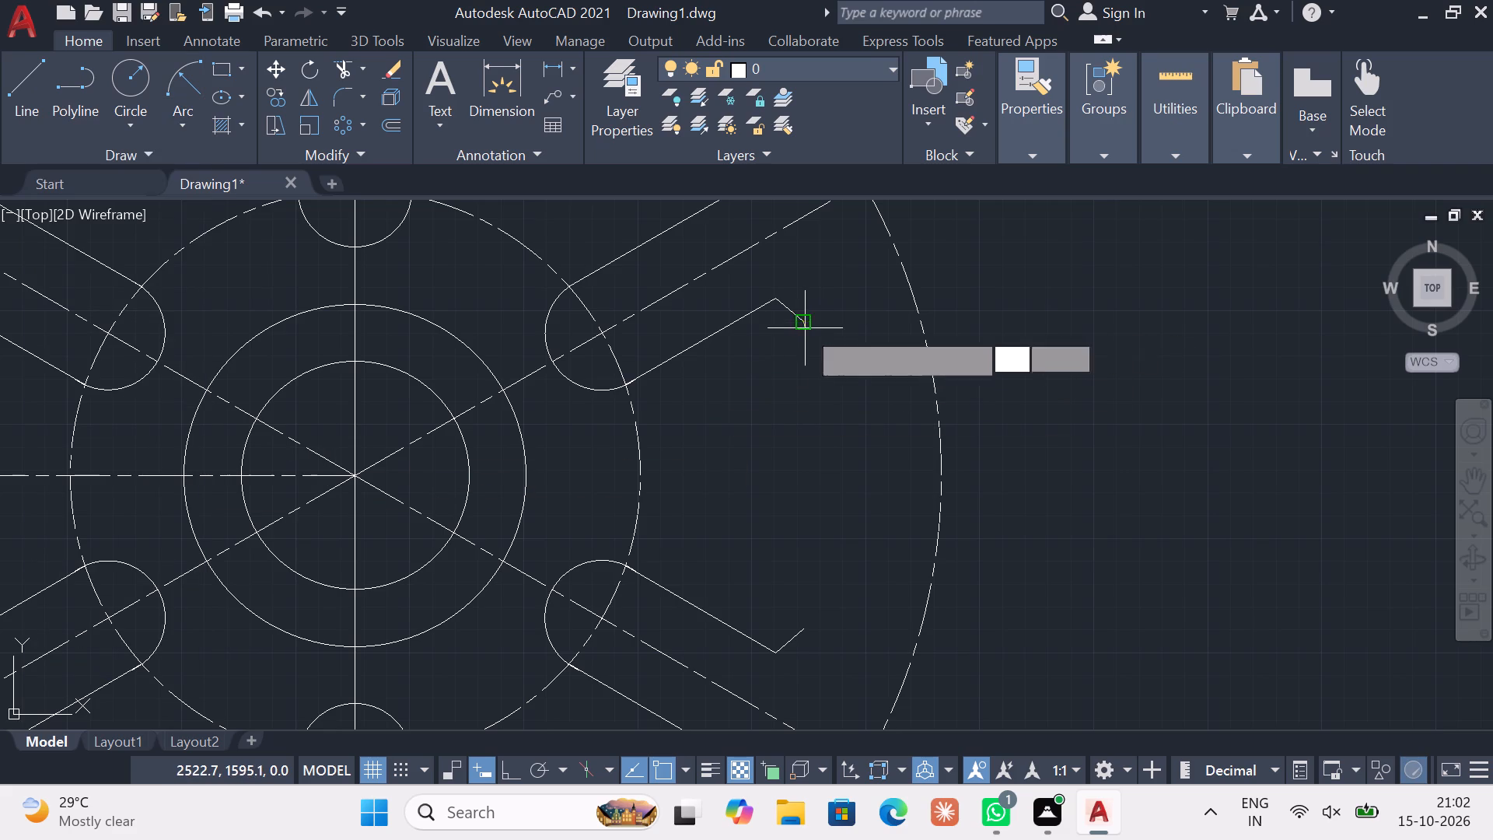
left_click(797, 629)
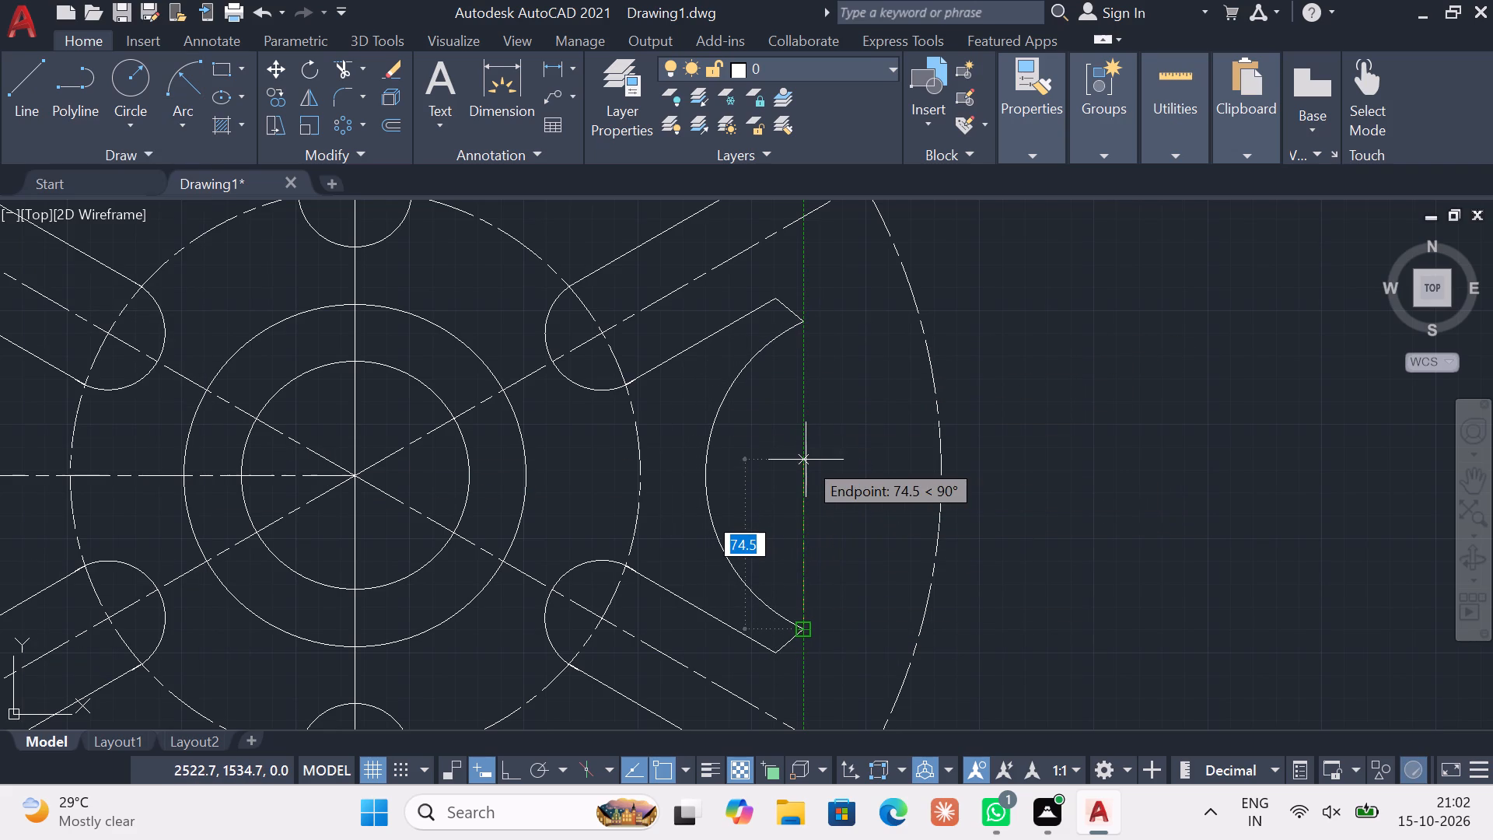
type("90")
key("Return")
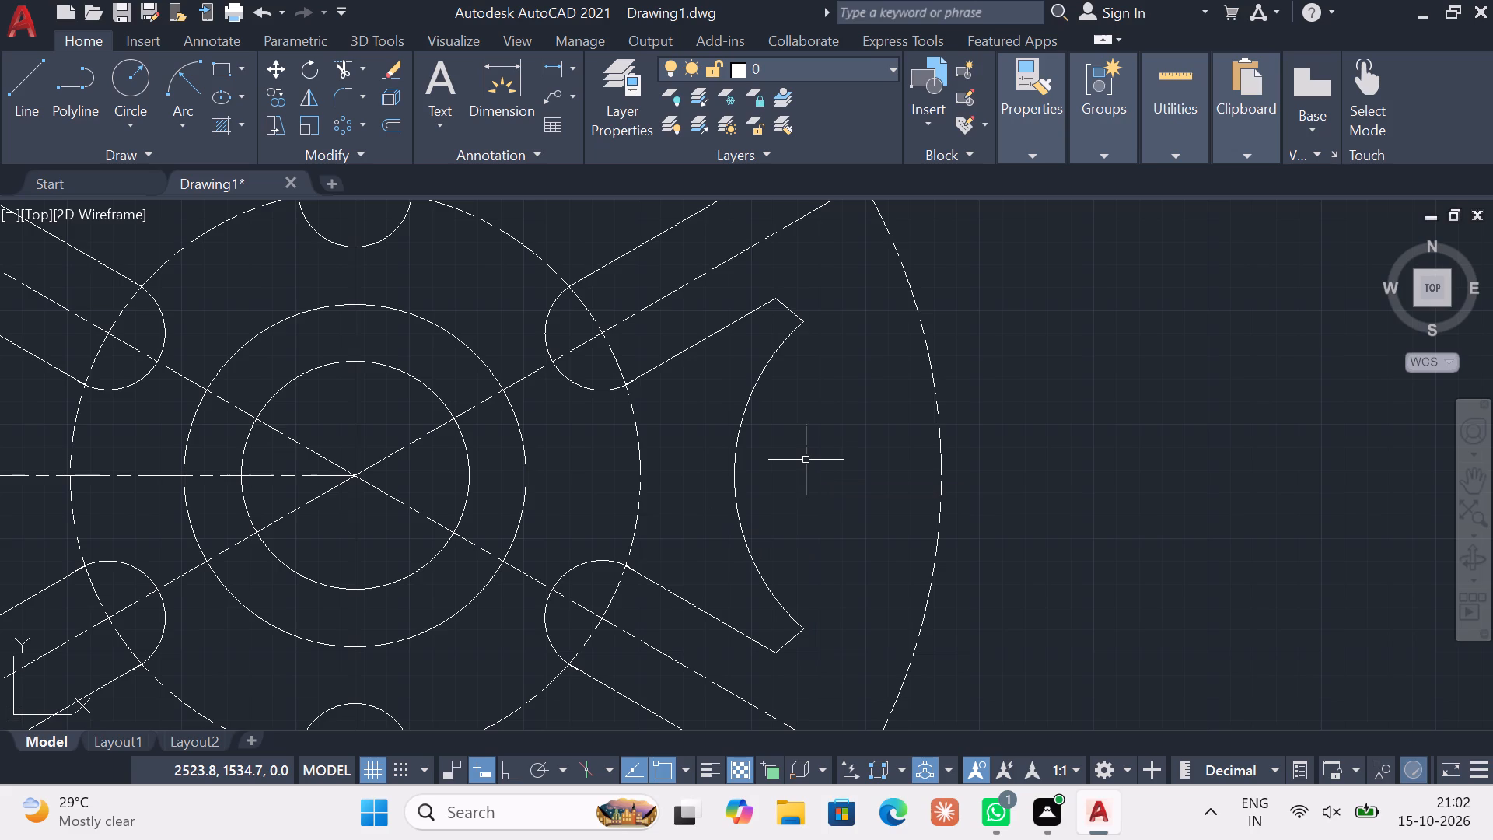
key("Escape")
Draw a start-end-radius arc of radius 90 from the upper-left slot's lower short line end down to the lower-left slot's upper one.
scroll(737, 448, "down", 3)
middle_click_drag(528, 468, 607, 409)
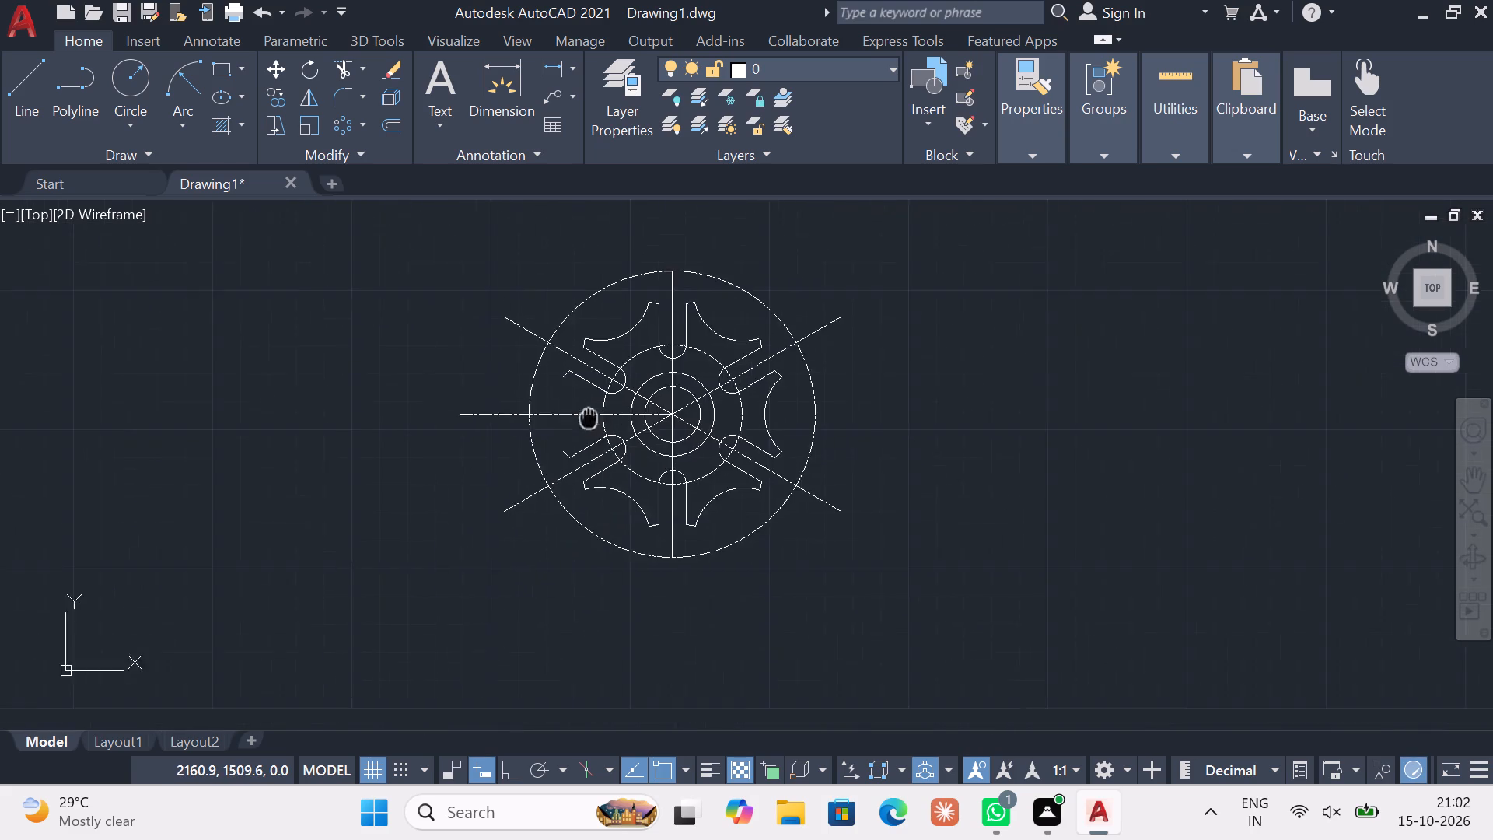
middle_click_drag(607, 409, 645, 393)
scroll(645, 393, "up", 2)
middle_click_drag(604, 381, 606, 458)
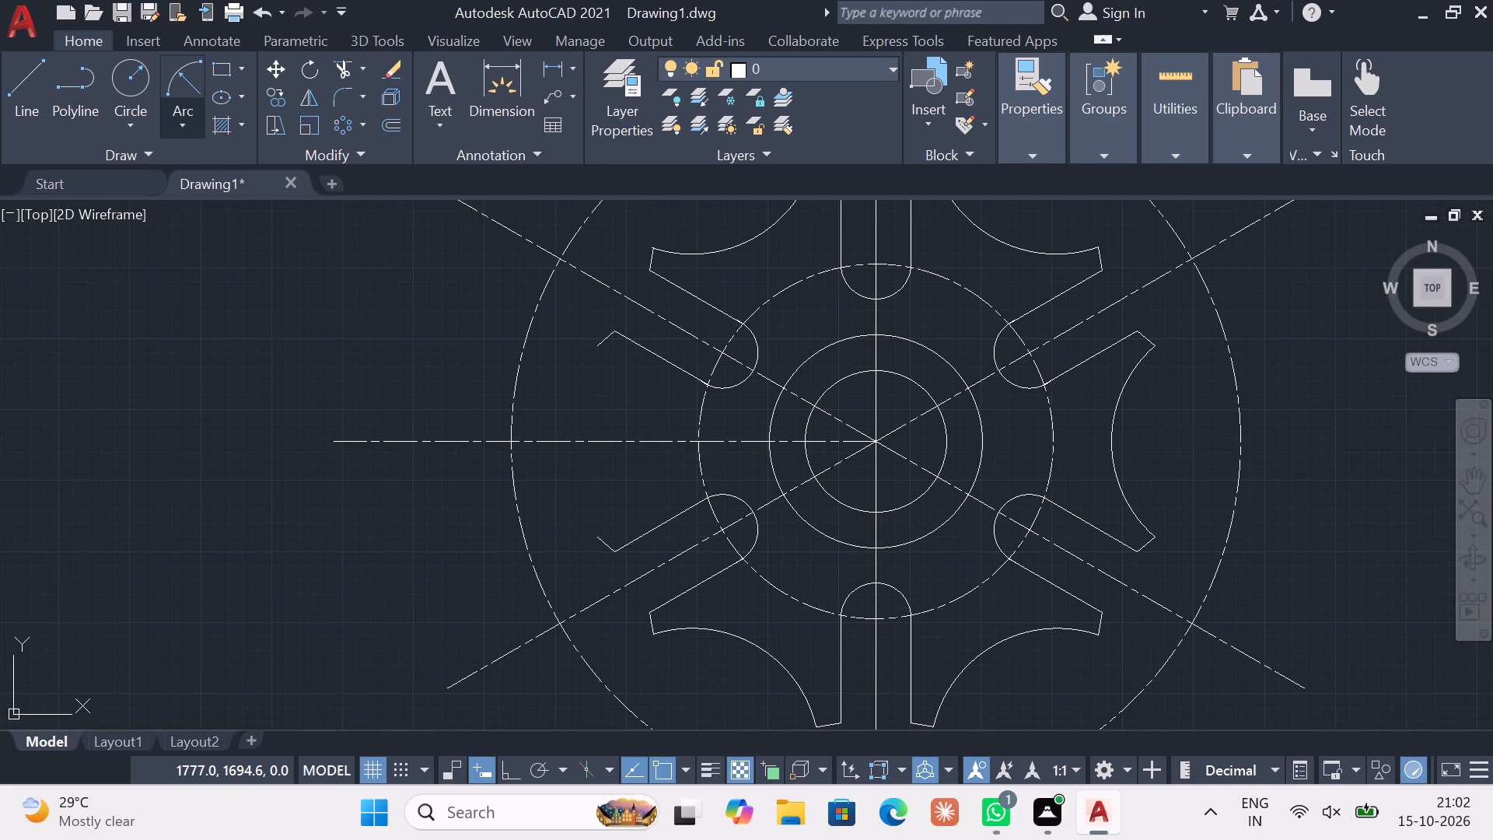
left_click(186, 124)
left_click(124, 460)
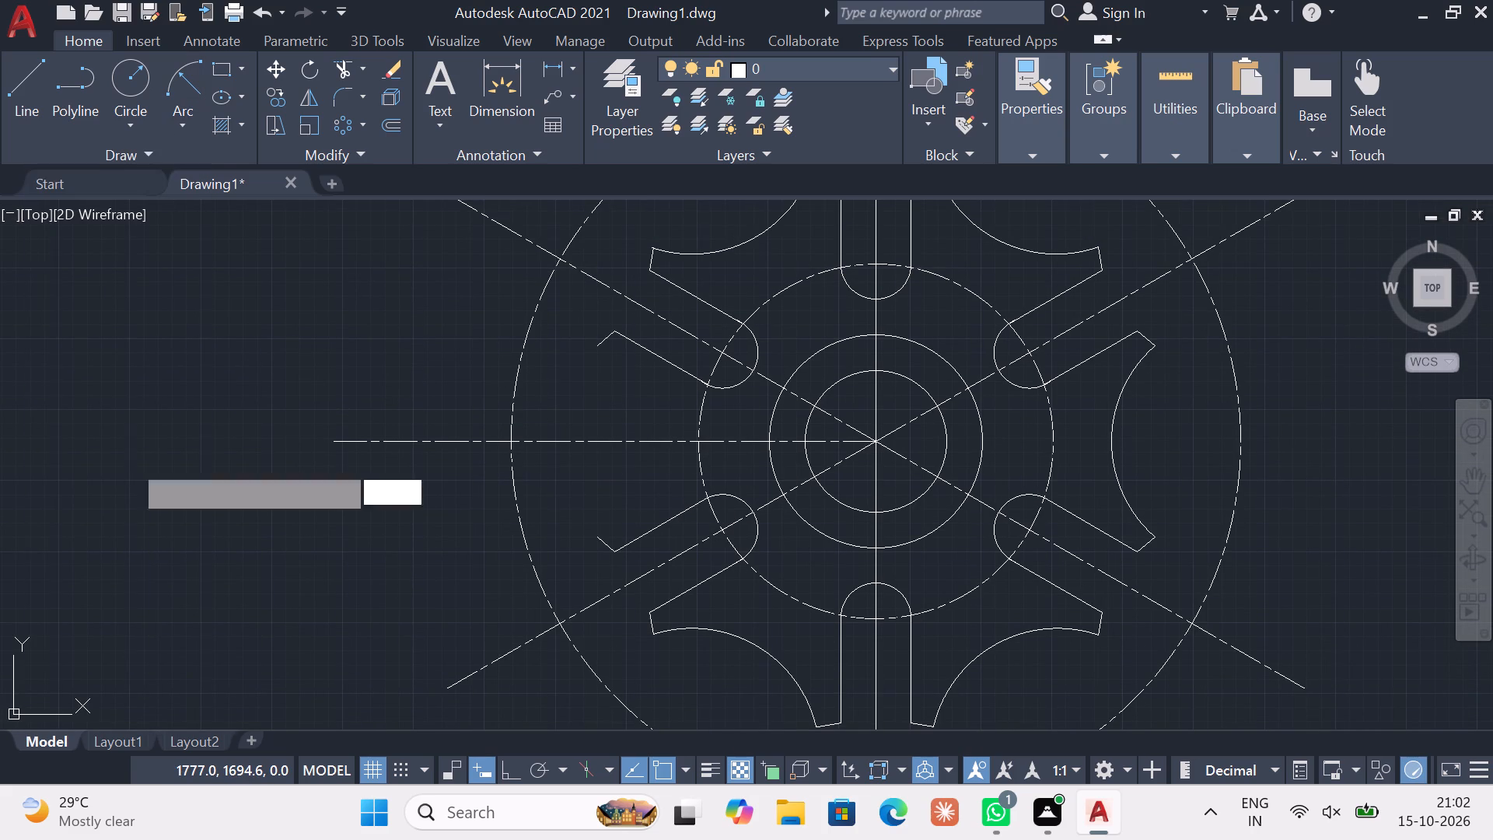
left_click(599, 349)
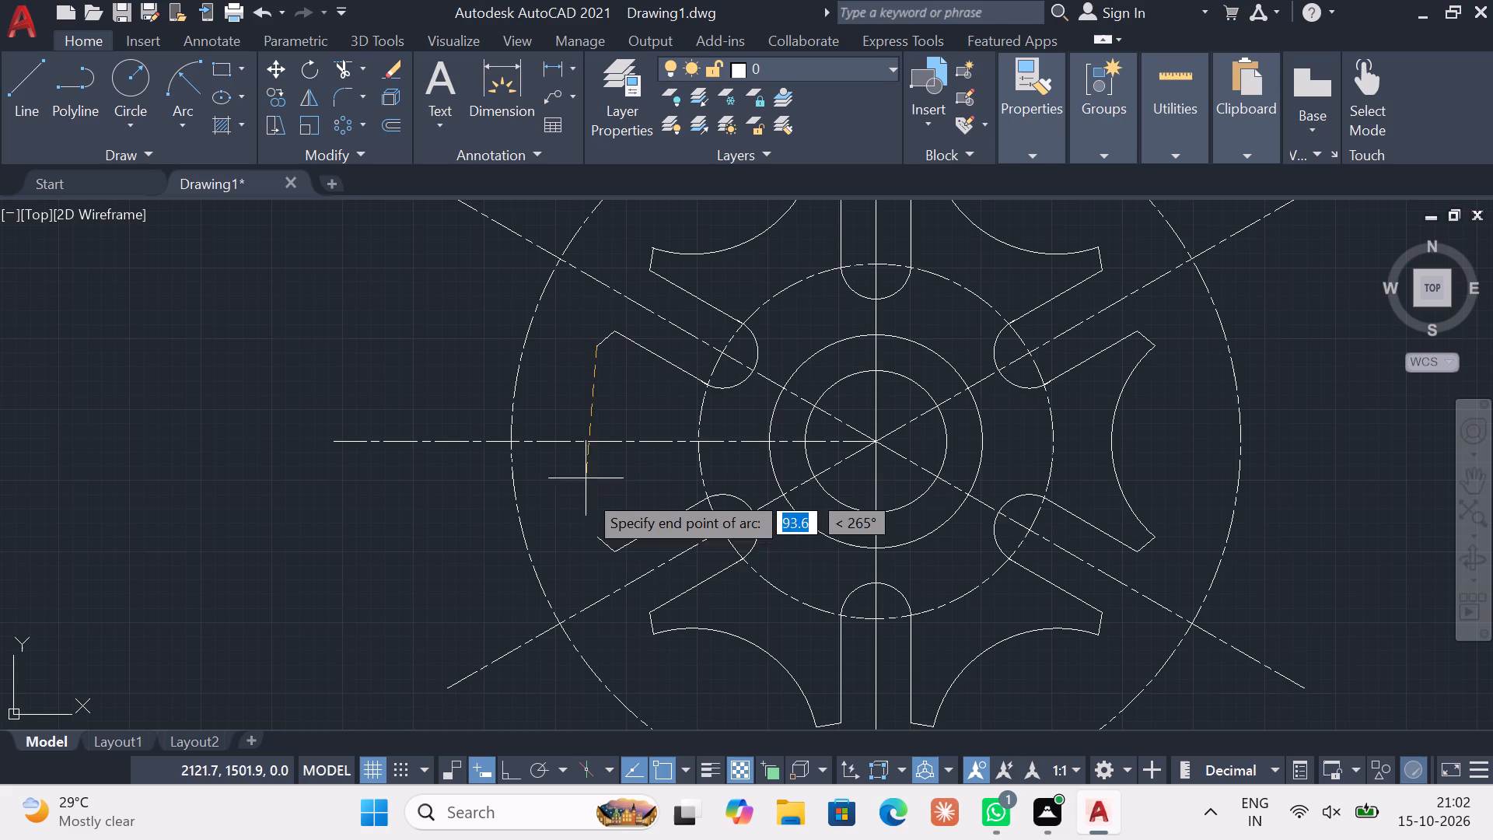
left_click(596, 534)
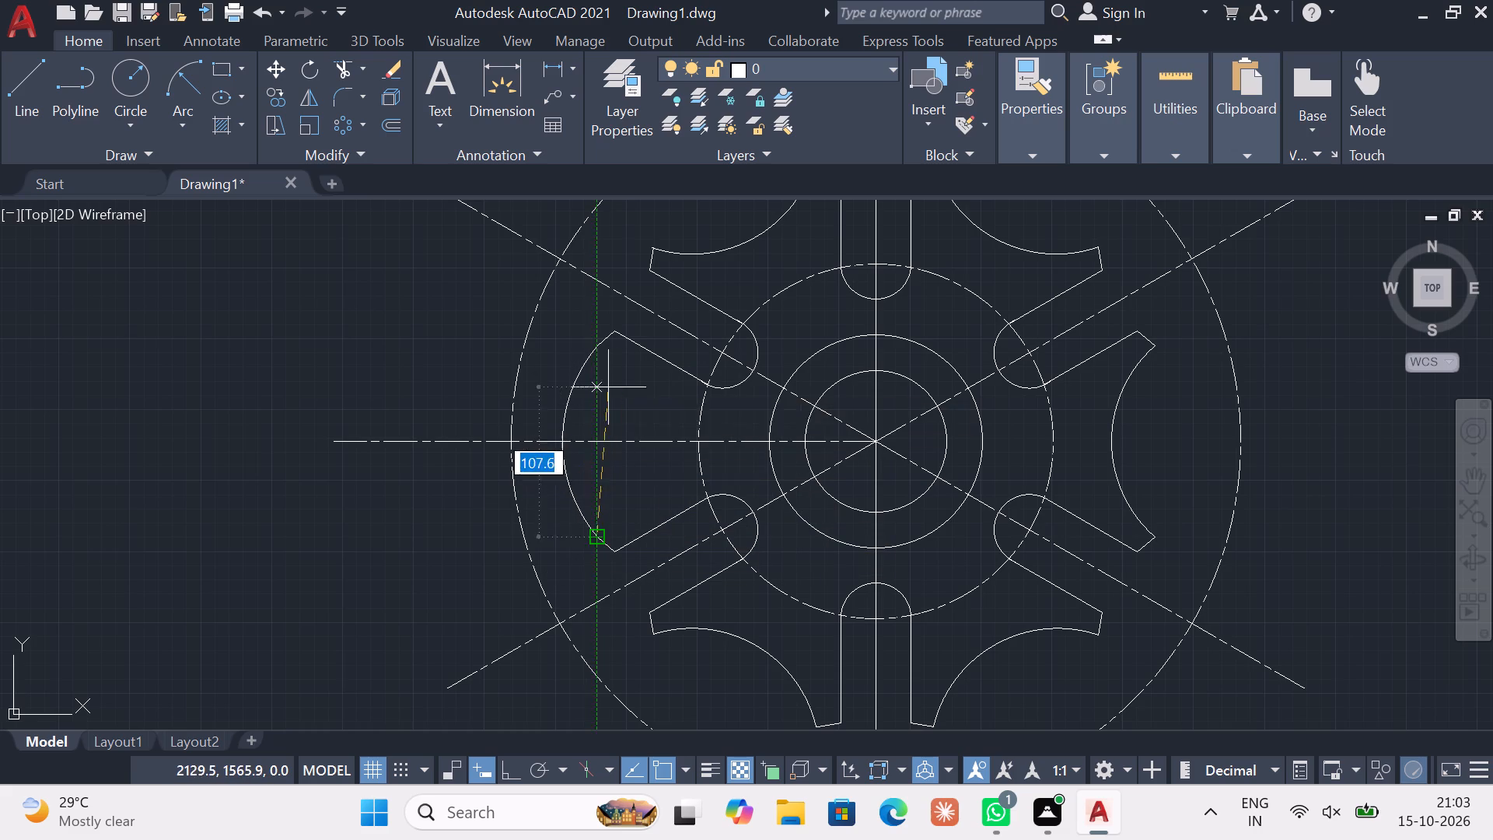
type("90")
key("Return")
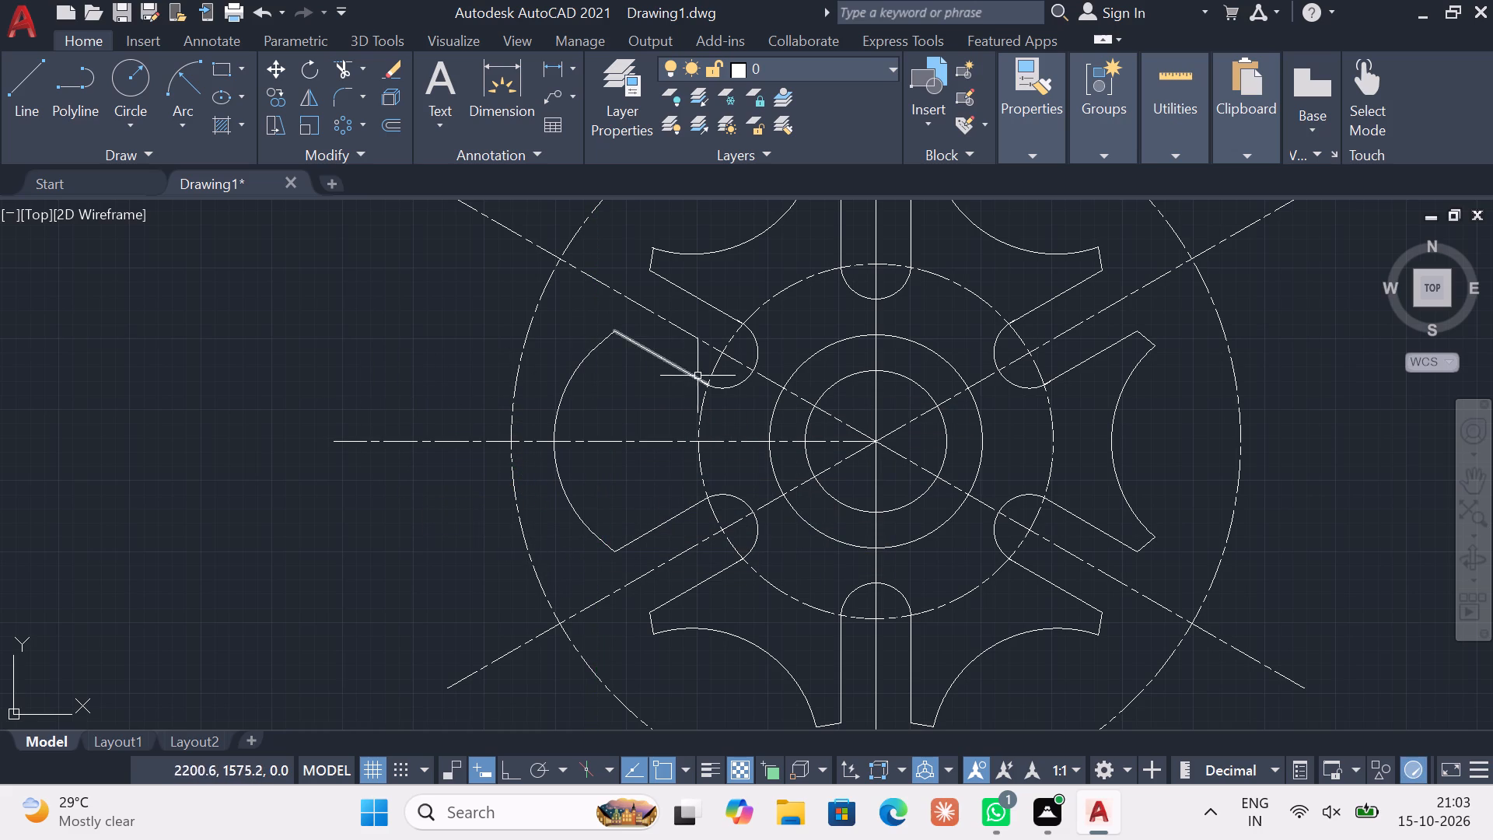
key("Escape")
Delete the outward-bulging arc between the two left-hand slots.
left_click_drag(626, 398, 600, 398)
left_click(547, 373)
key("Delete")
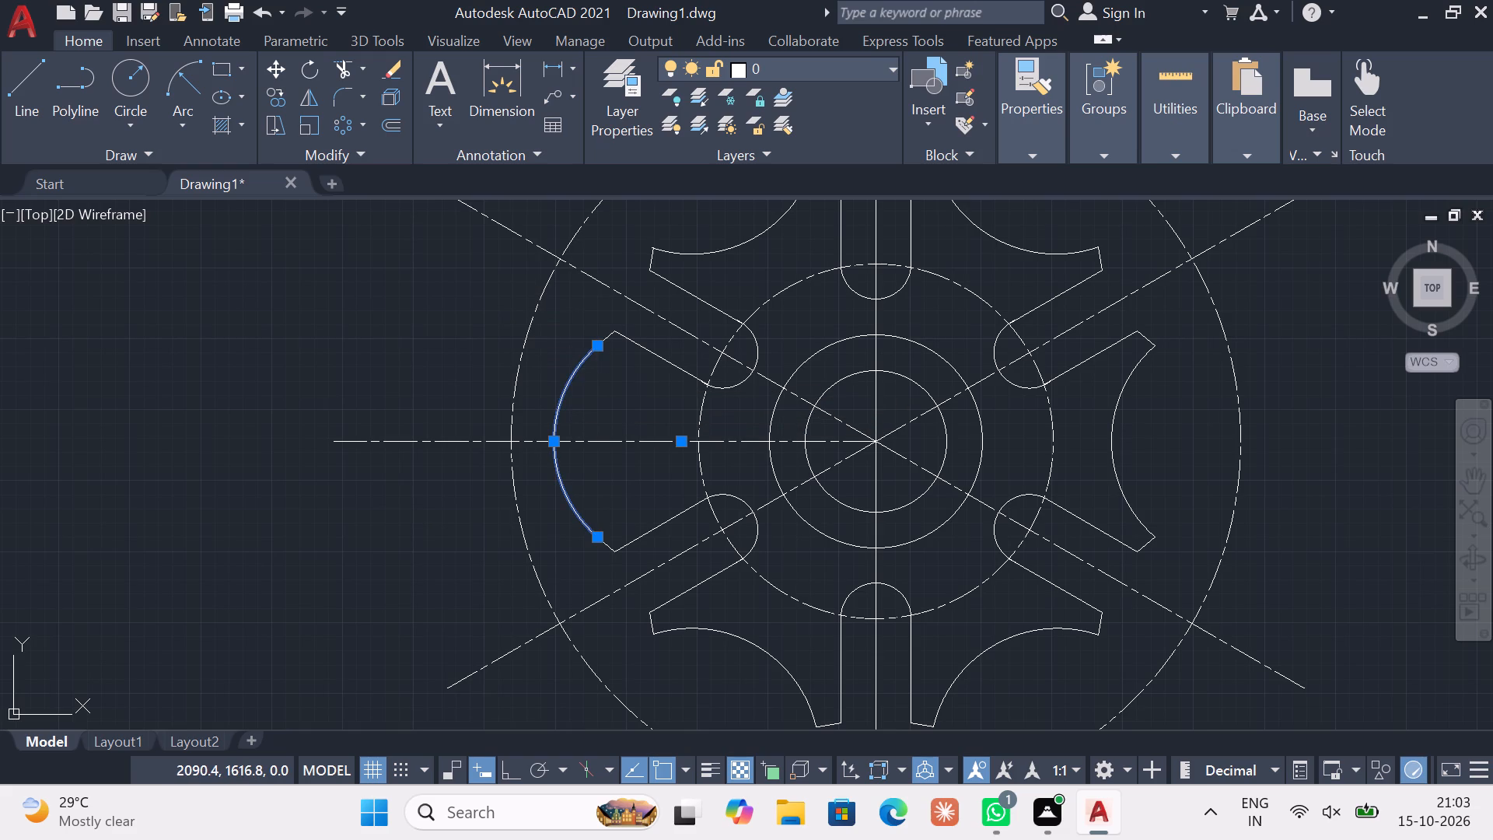
Draw an inward-curving radius 90 arc from the lower-left slot's upper short line end up to the upper-left slot's lower one.
left_click(194, 113)
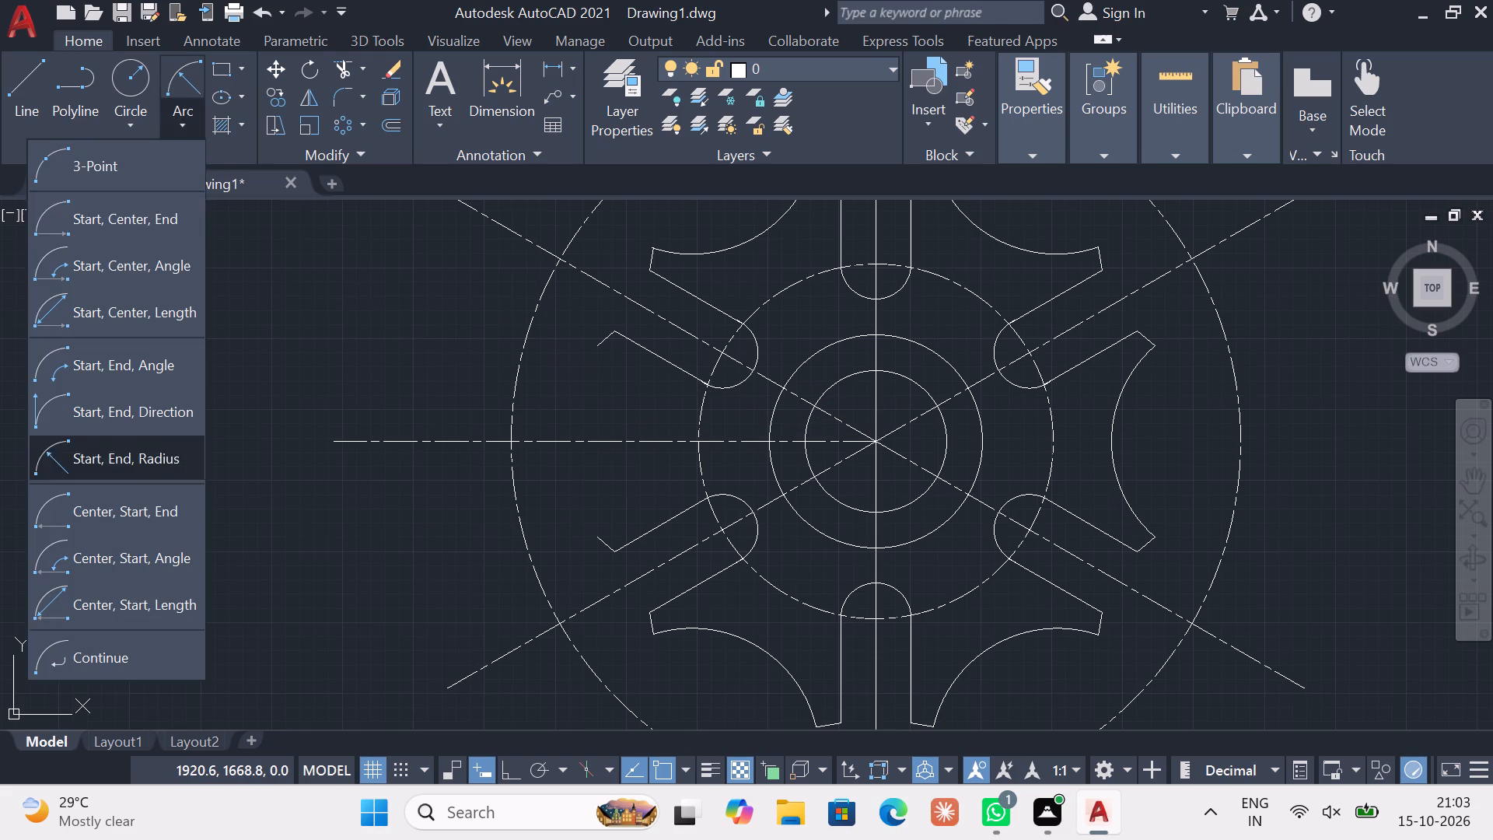
left_click(138, 450)
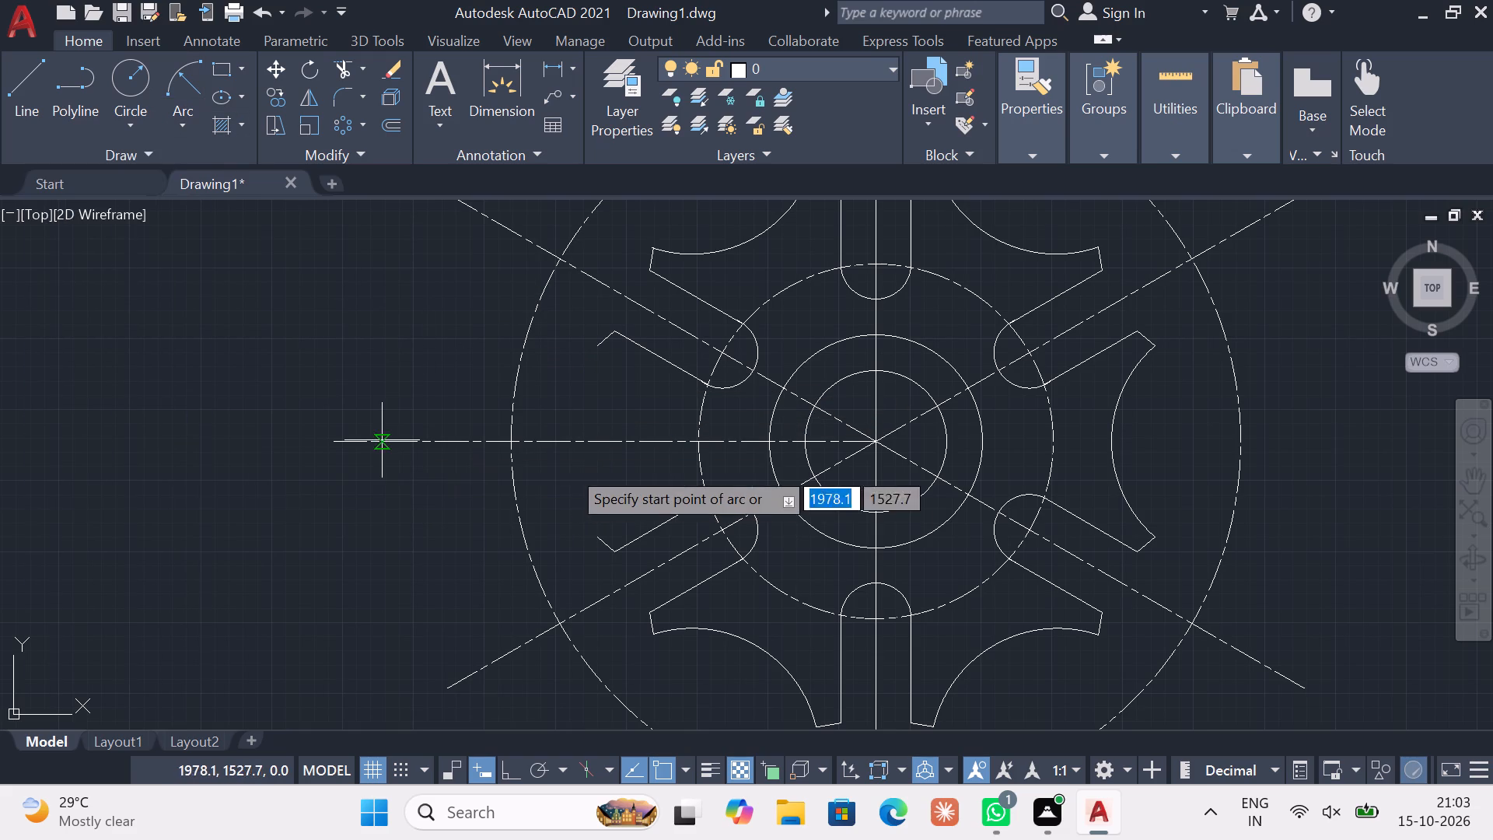
left_click(596, 538)
left_click(595, 347)
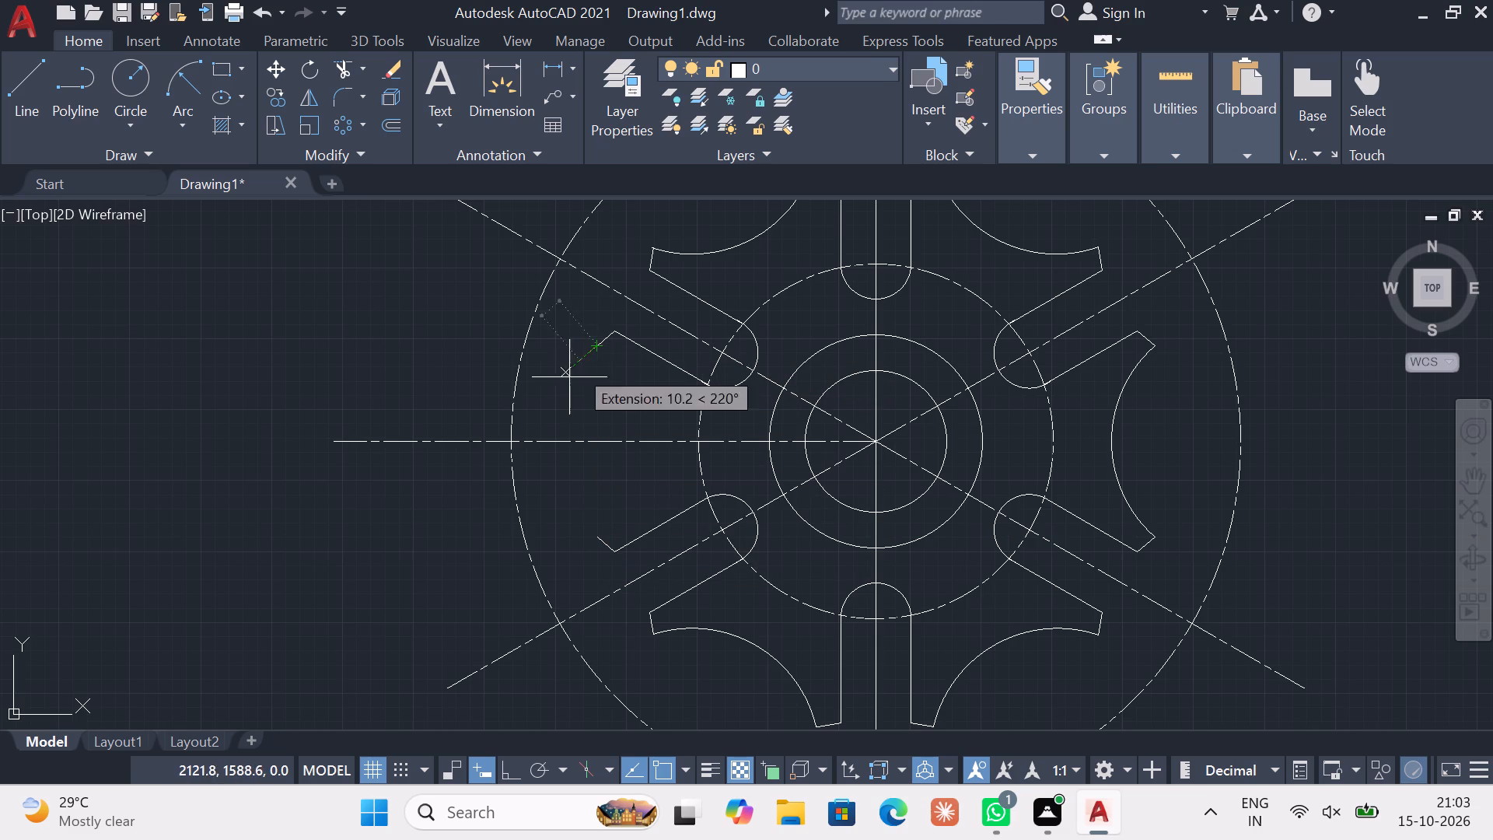
type("90")
key("Return")
key("Escape")
Add an angular dimension between the horizontal centre line and the upper-left inclined centre line, placed just outside the outer dashed circle.
scroll(917, 428, "down", 2)
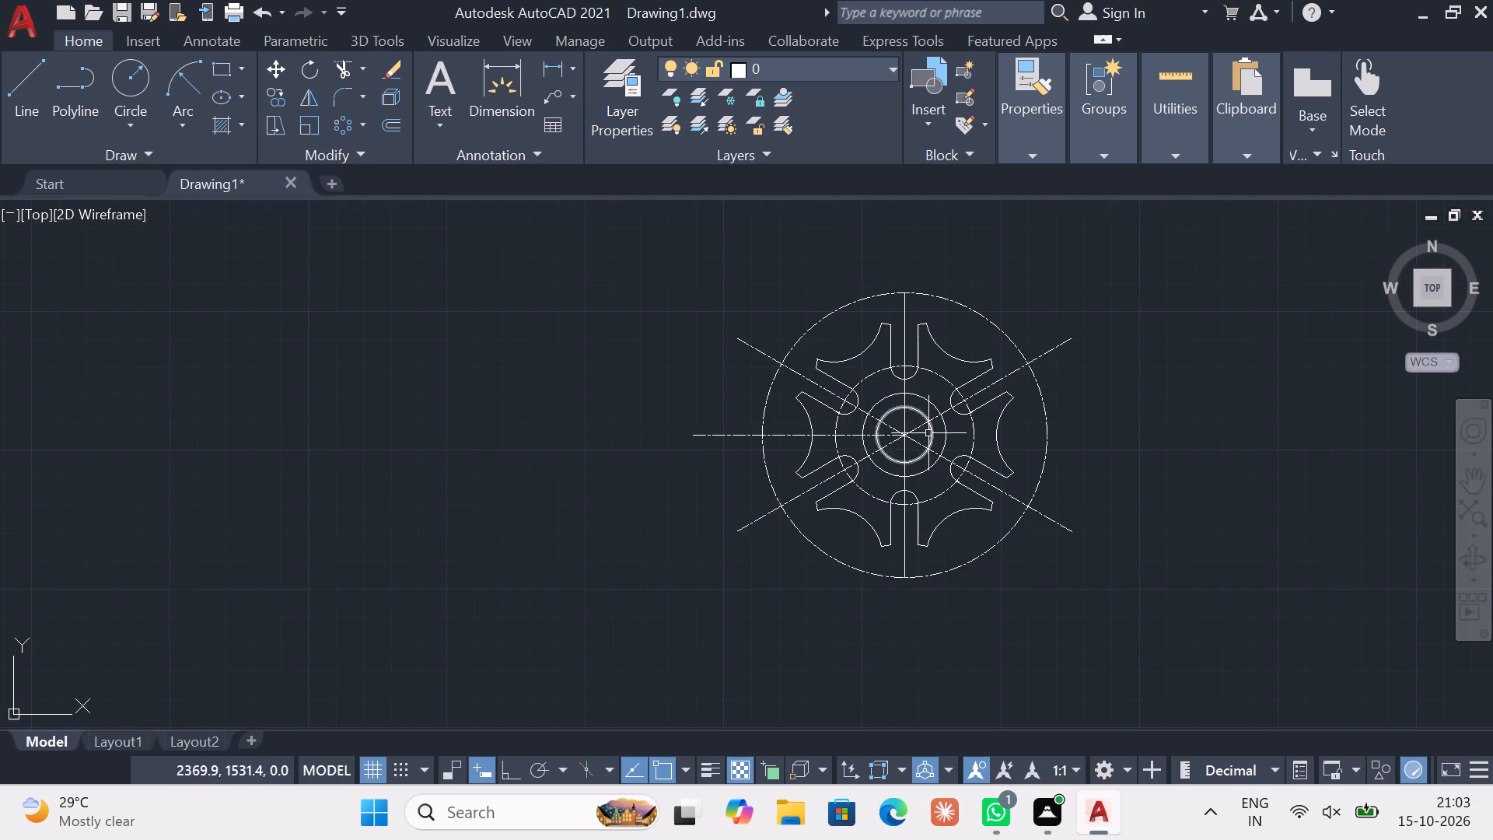
middle_click_drag(937, 446, 820, 470)
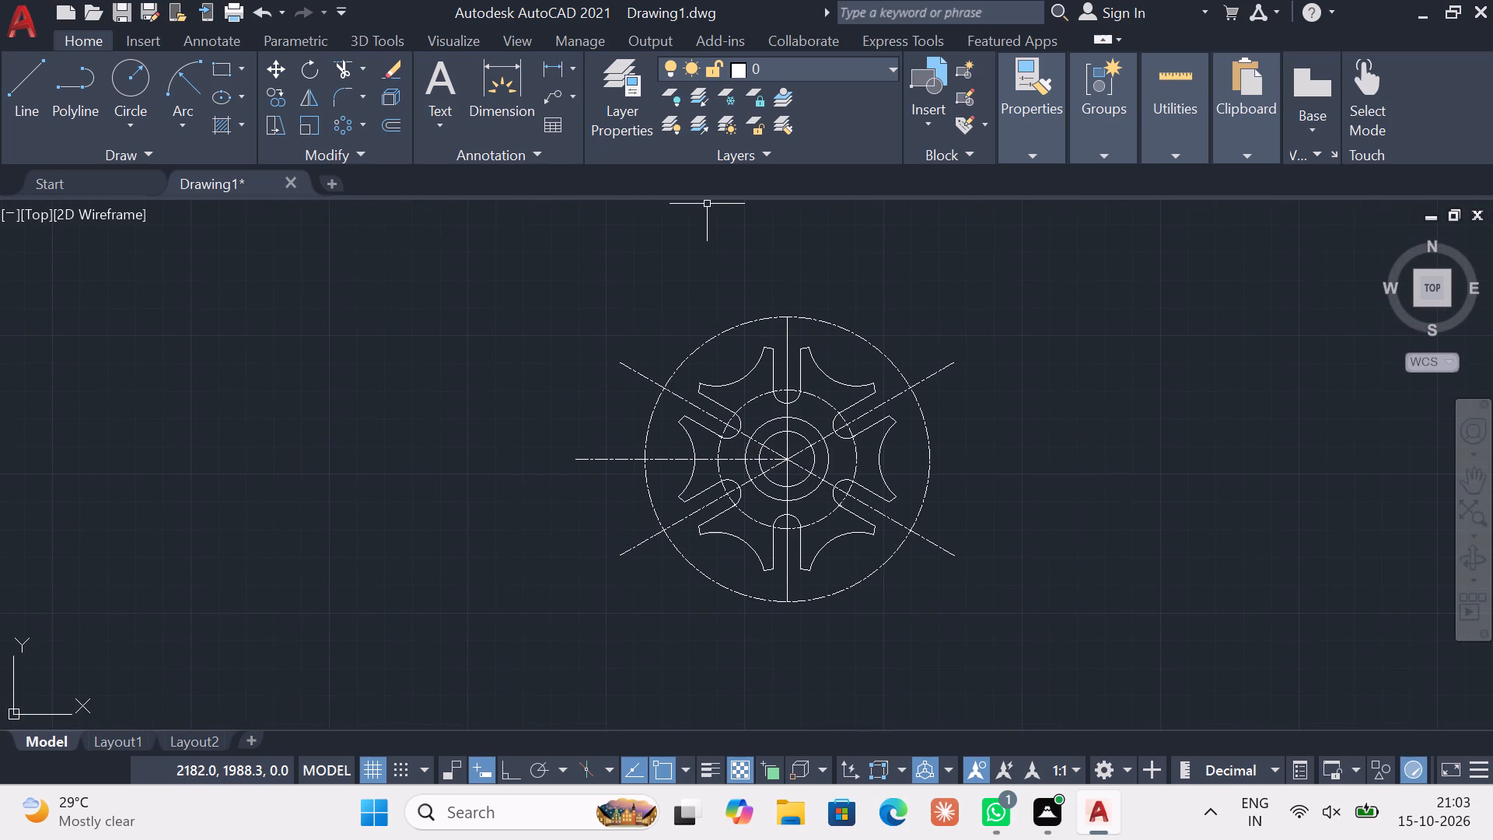
left_click(577, 69)
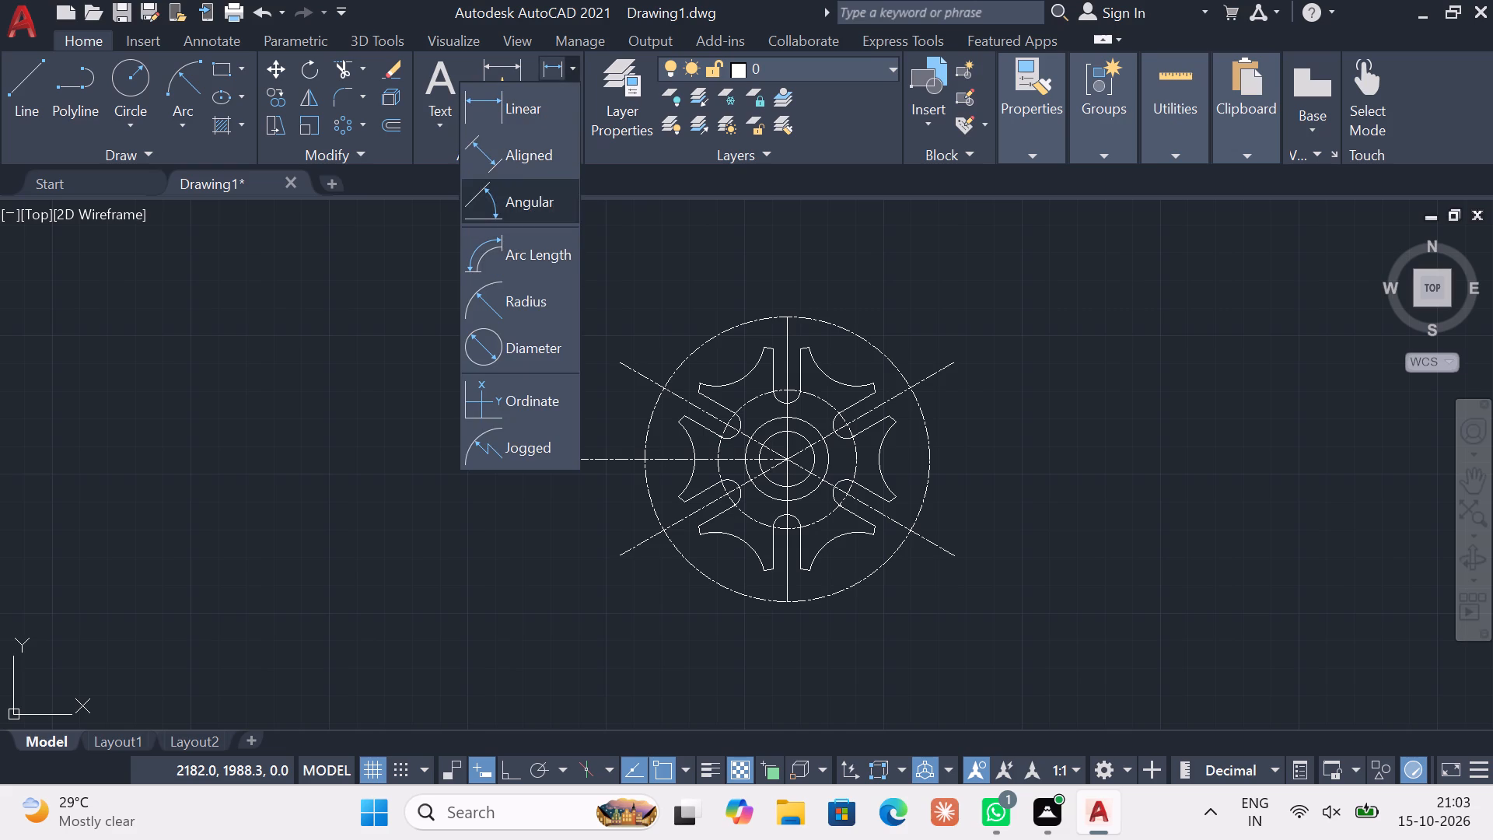
left_click(557, 211)
left_click(619, 457)
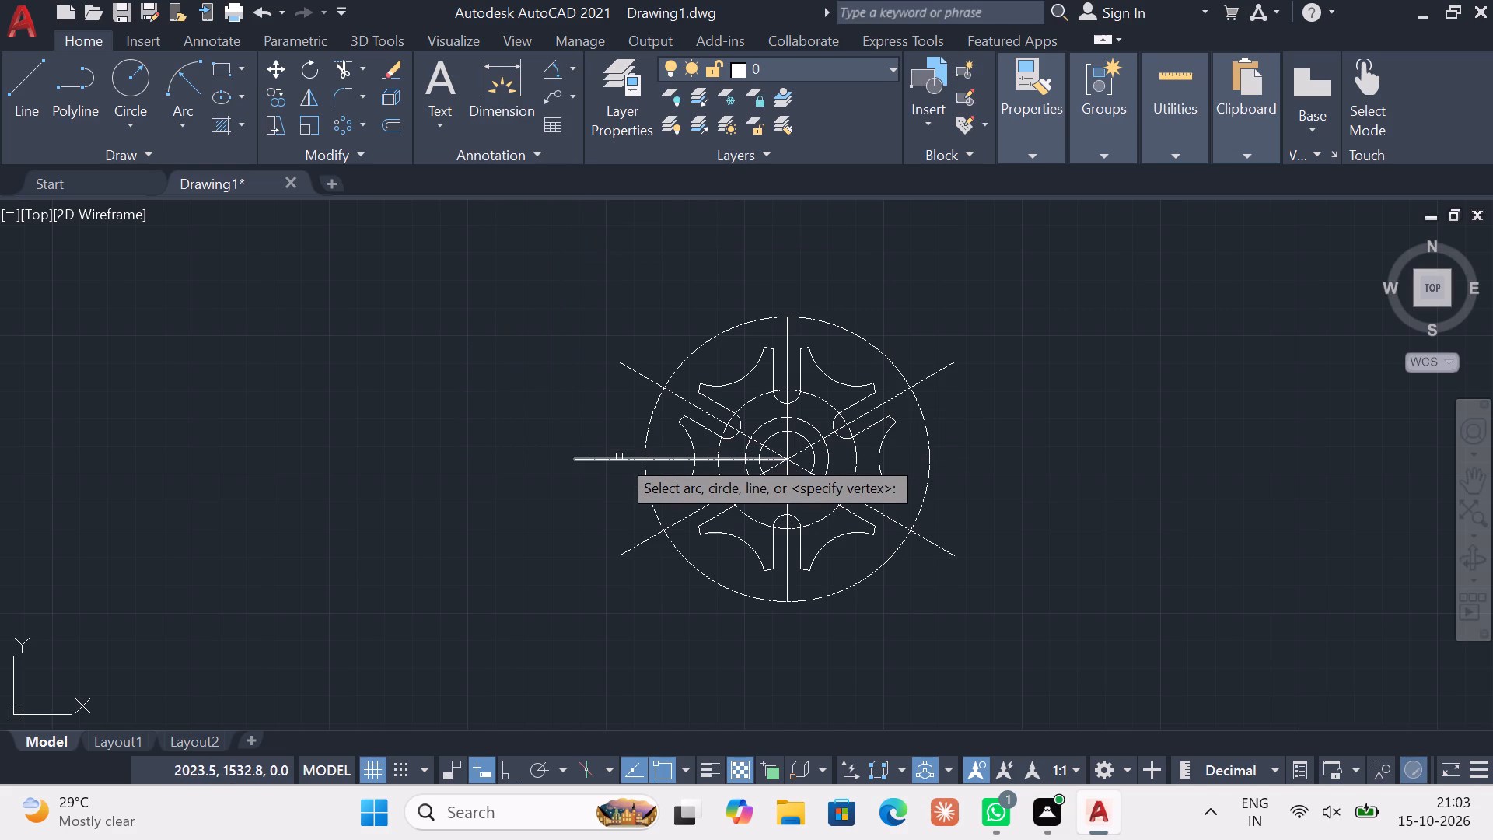
left_click(650, 380)
left_click(626, 420)
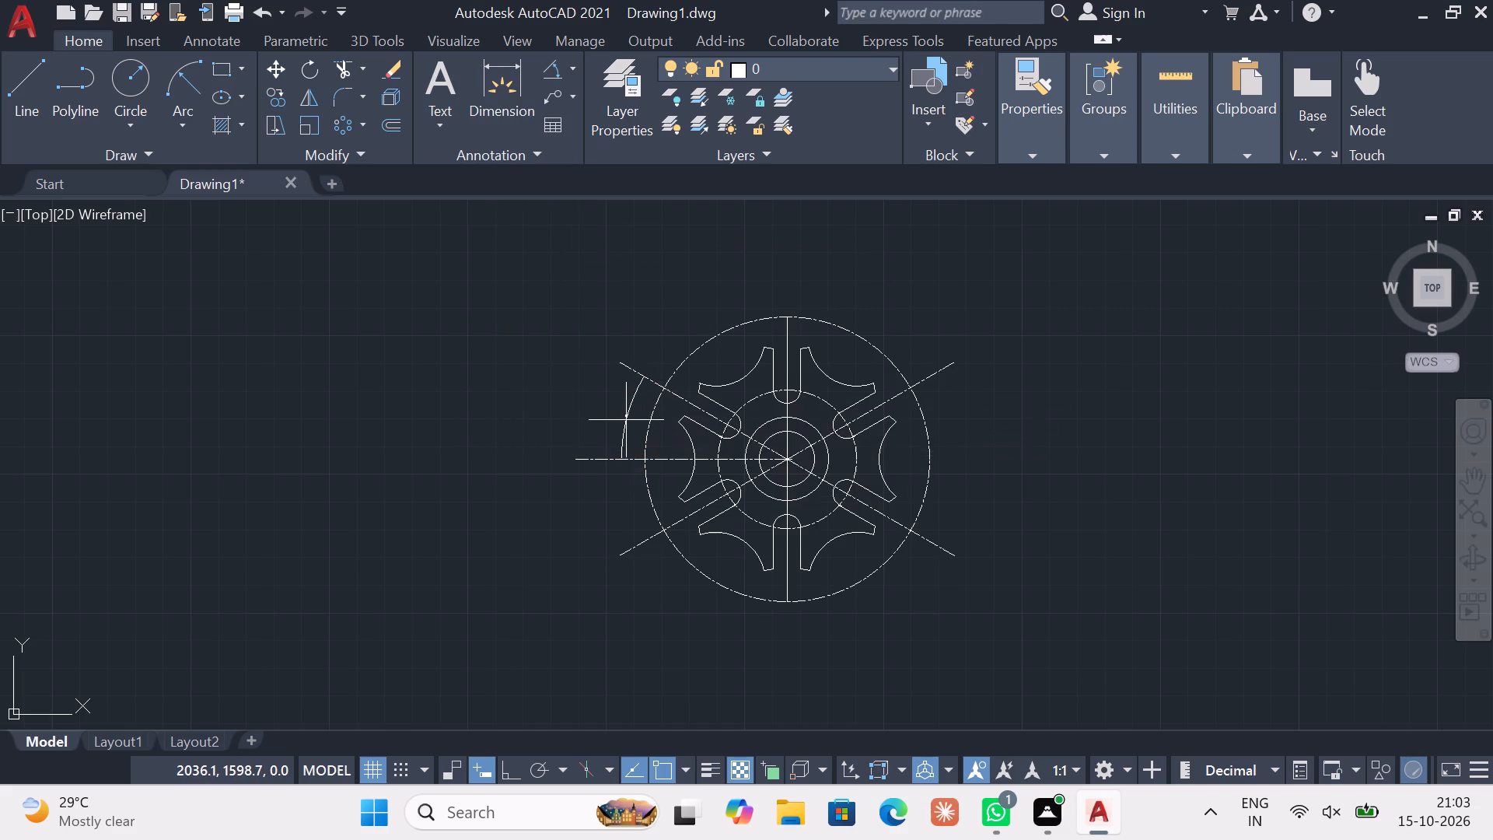
scroll(626, 420, "up", 7)
scroll(626, 415, "down", 6)
key("Escape")
key("Escape")
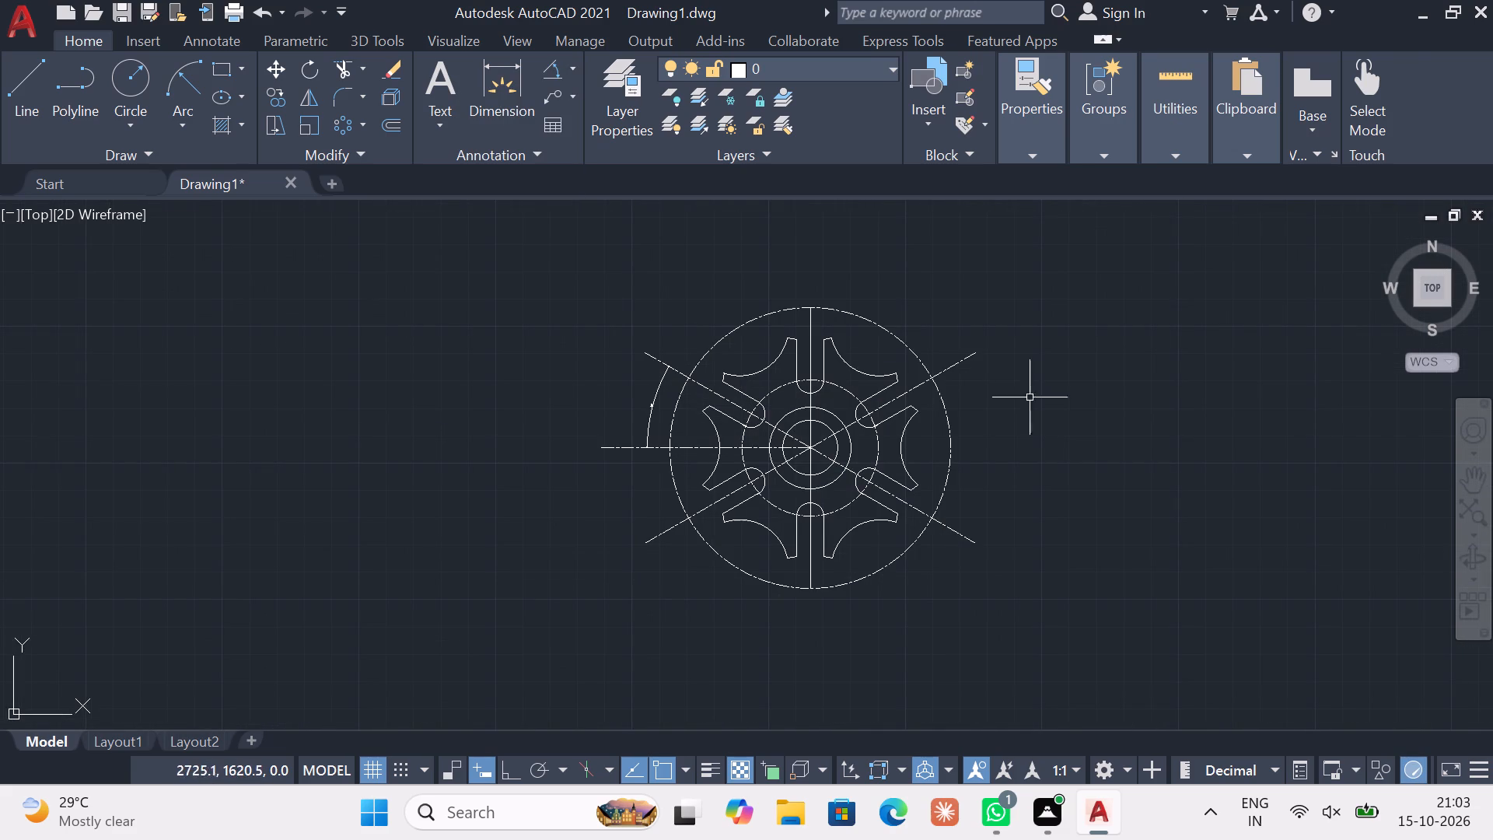
key("Escape")
key("Escape")
key("Escape")
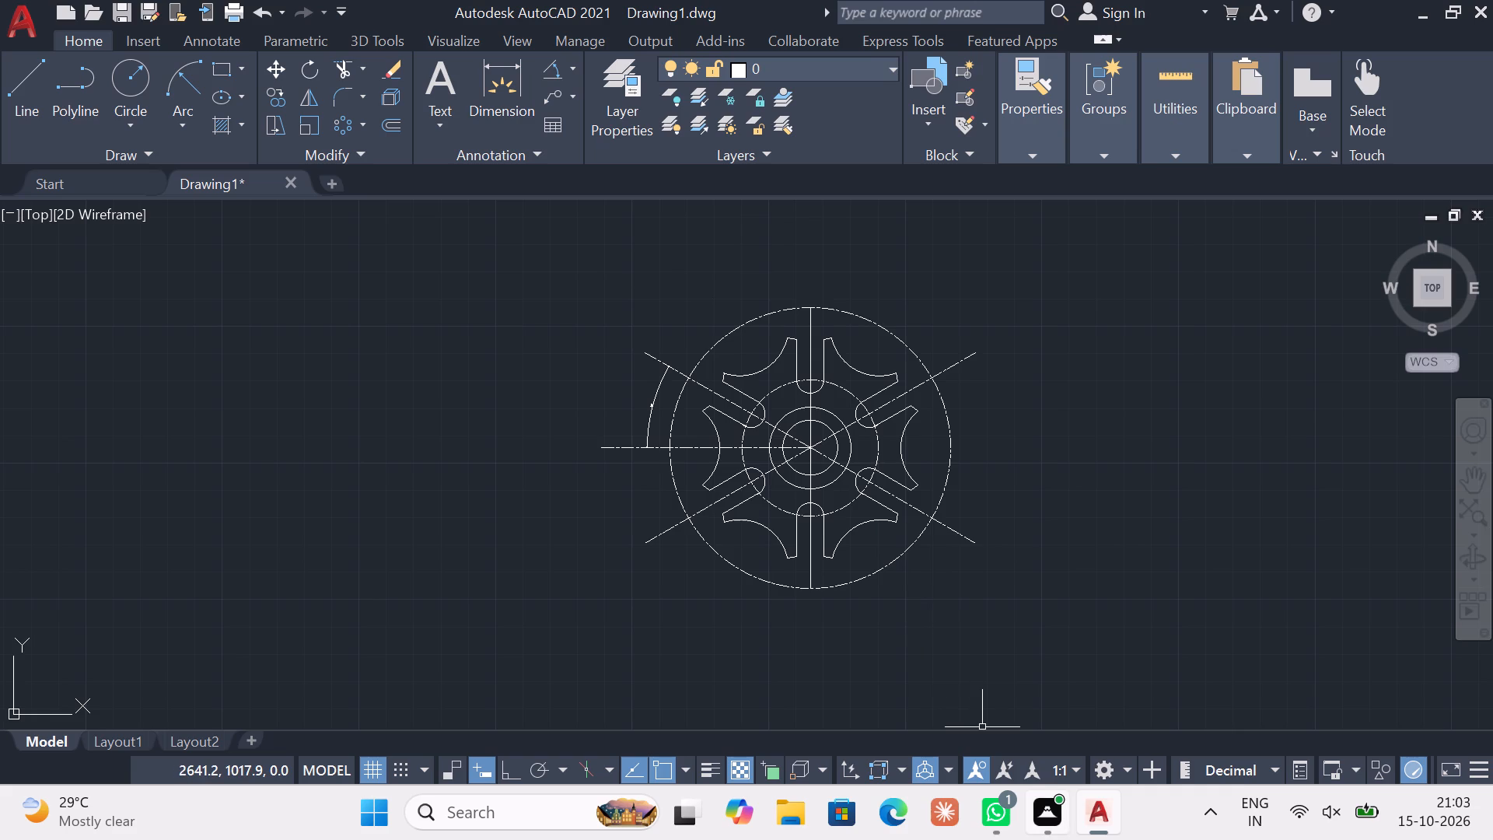
key("Escape")
key("Escape")
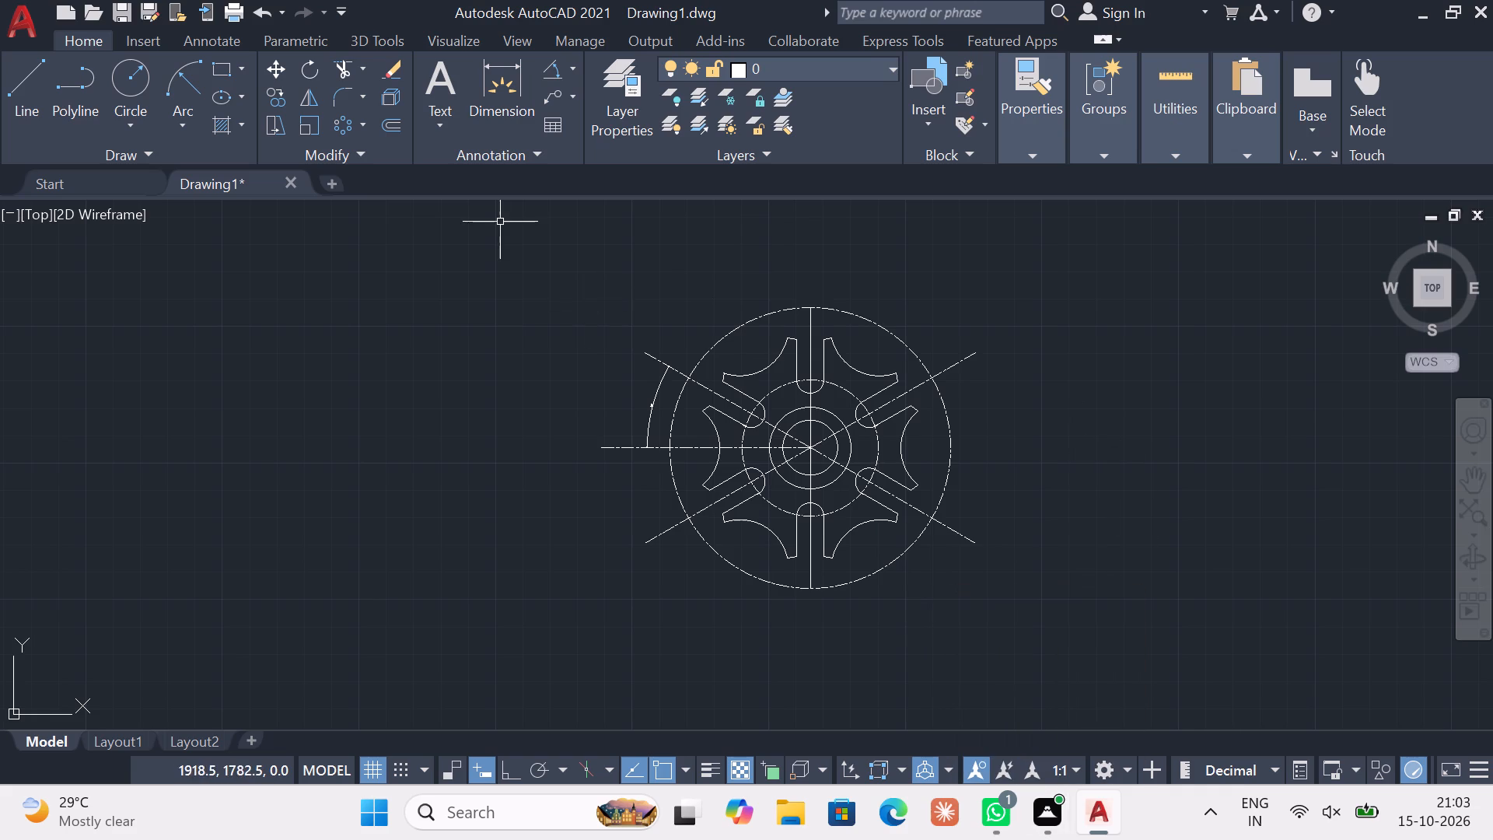
key("Escape")
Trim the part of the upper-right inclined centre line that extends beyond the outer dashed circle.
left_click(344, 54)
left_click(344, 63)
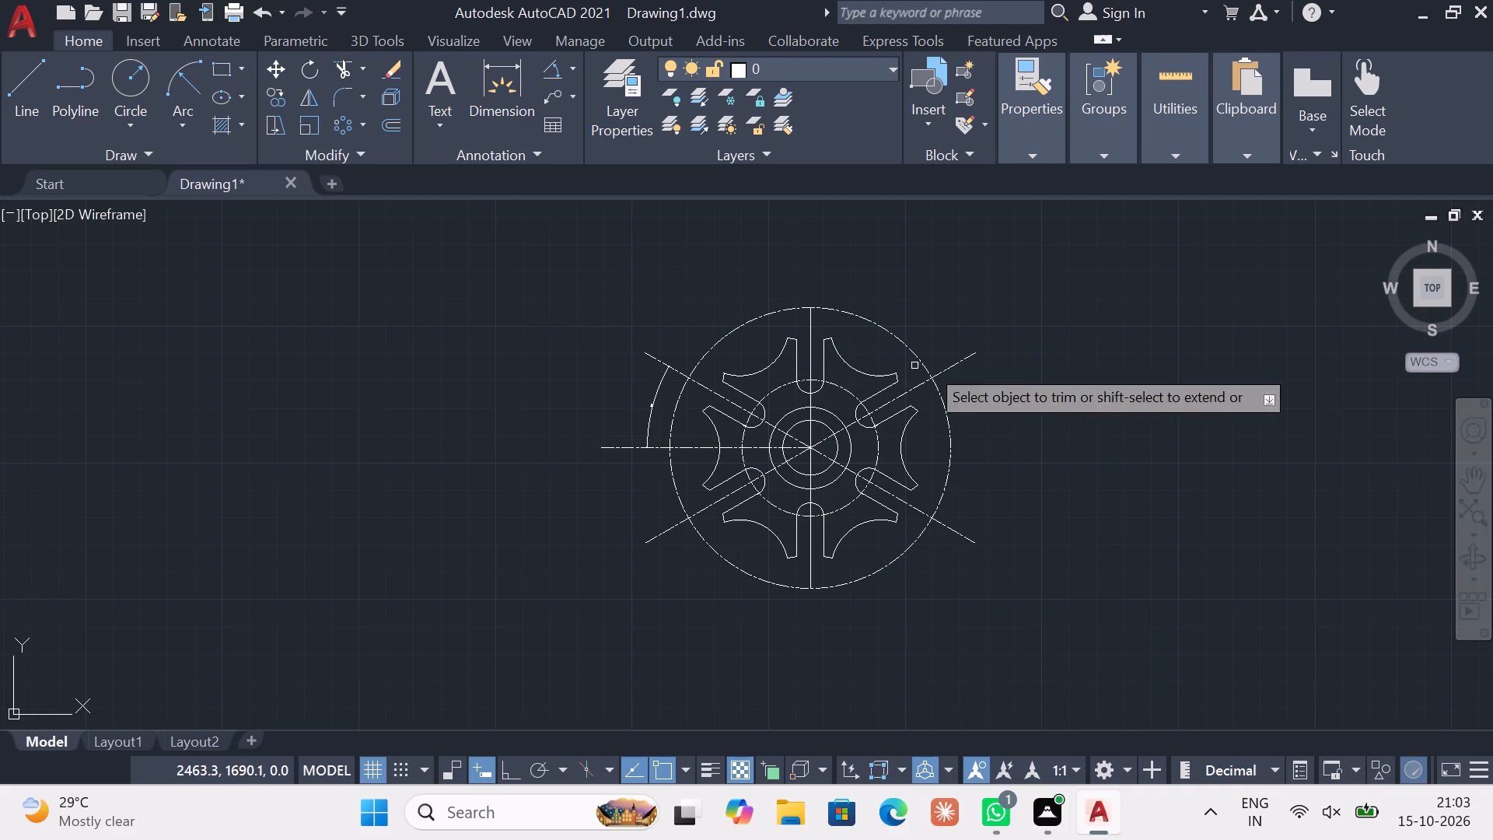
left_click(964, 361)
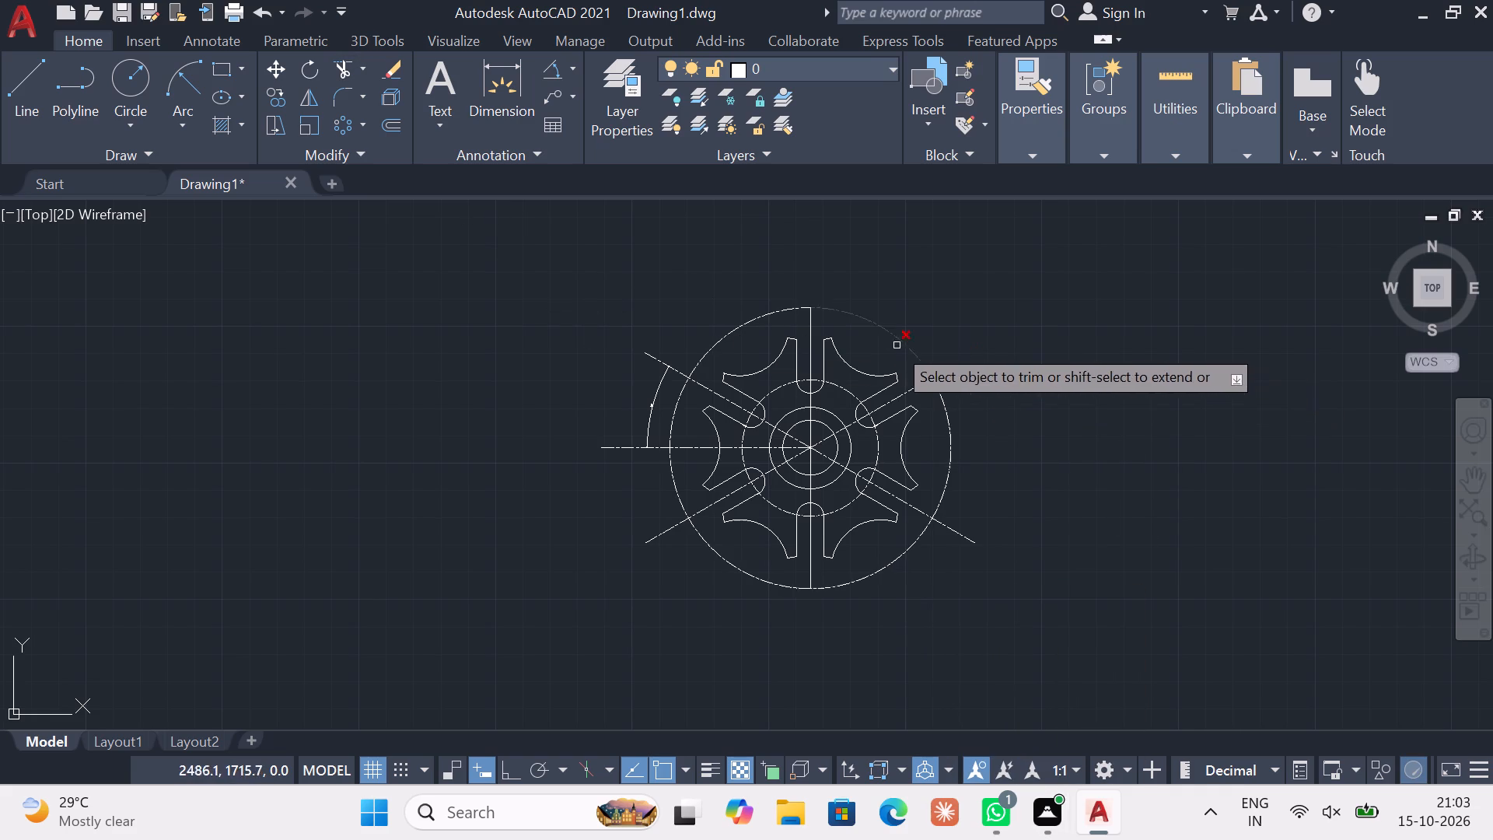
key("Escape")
Delete the vertical centre line and the lower-left, lower-right and upper-right inclined centre lines.
left_click(812, 337)
key("Delete")
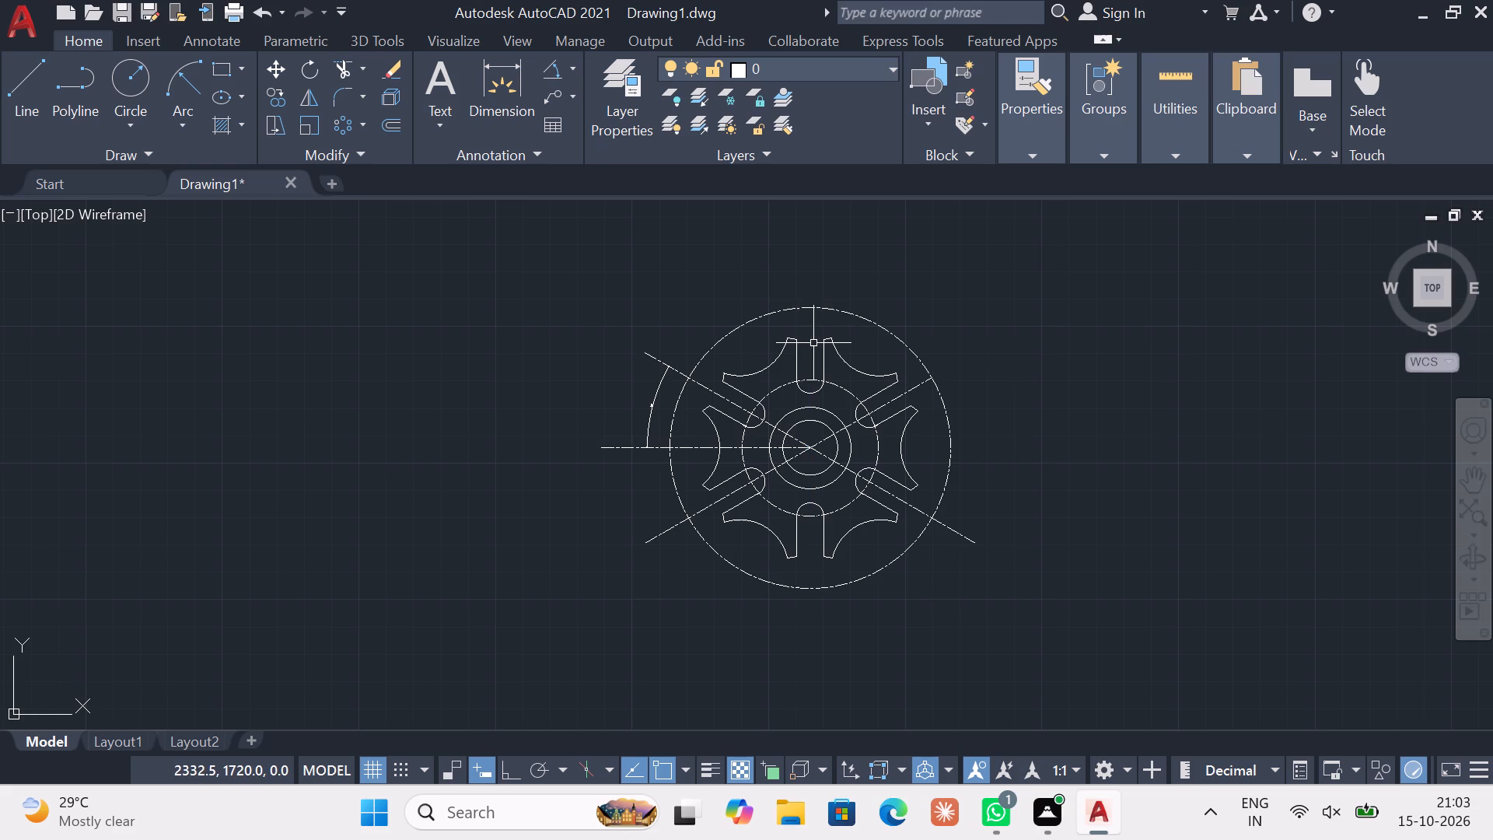
left_click(667, 551)
left_click(641, 521)
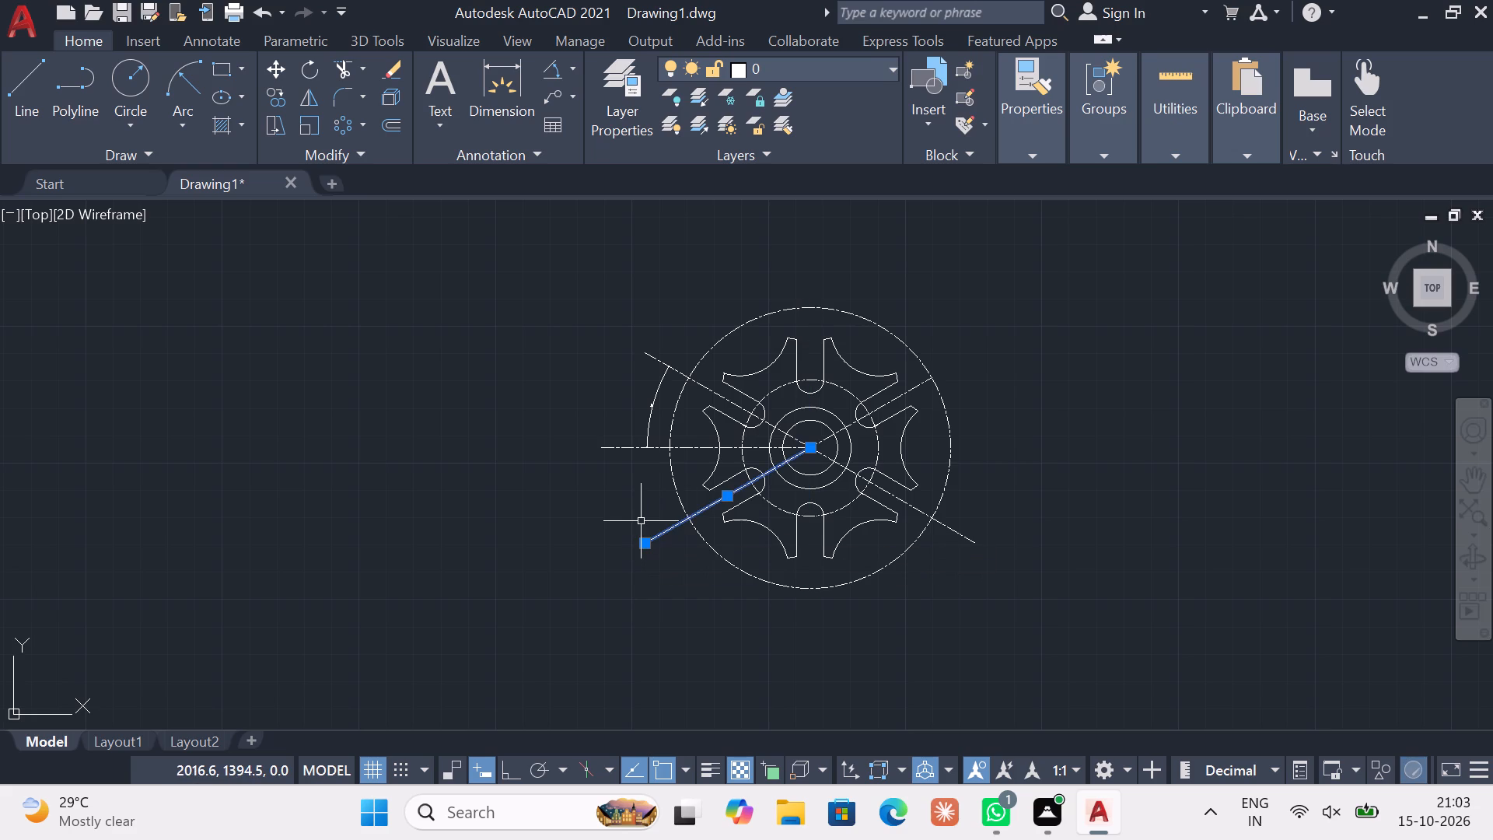
key("Delete")
left_click(973, 557)
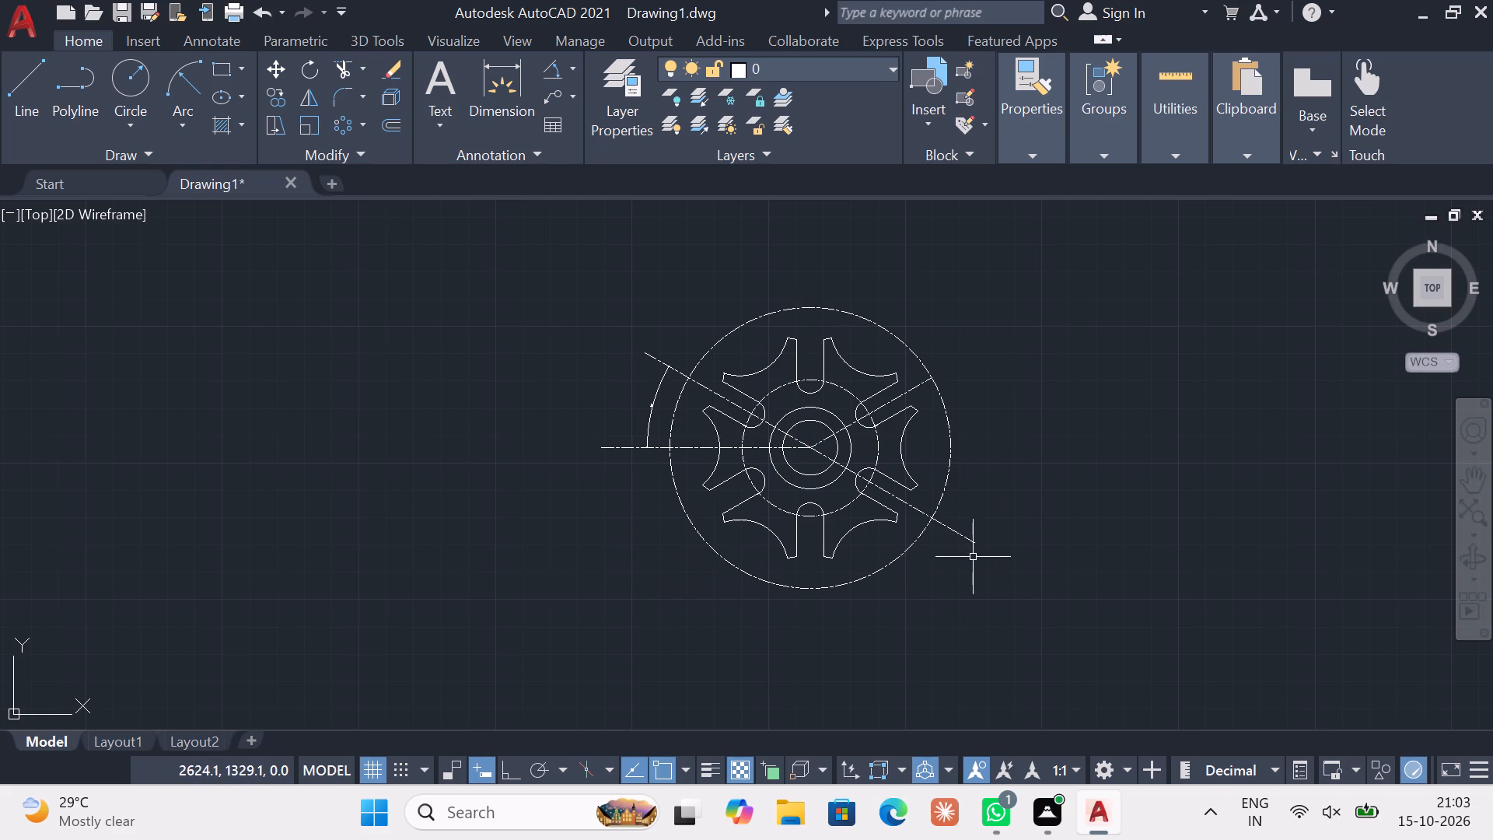
left_click(966, 532)
key("Delete")
scroll(873, 386, "up", 3)
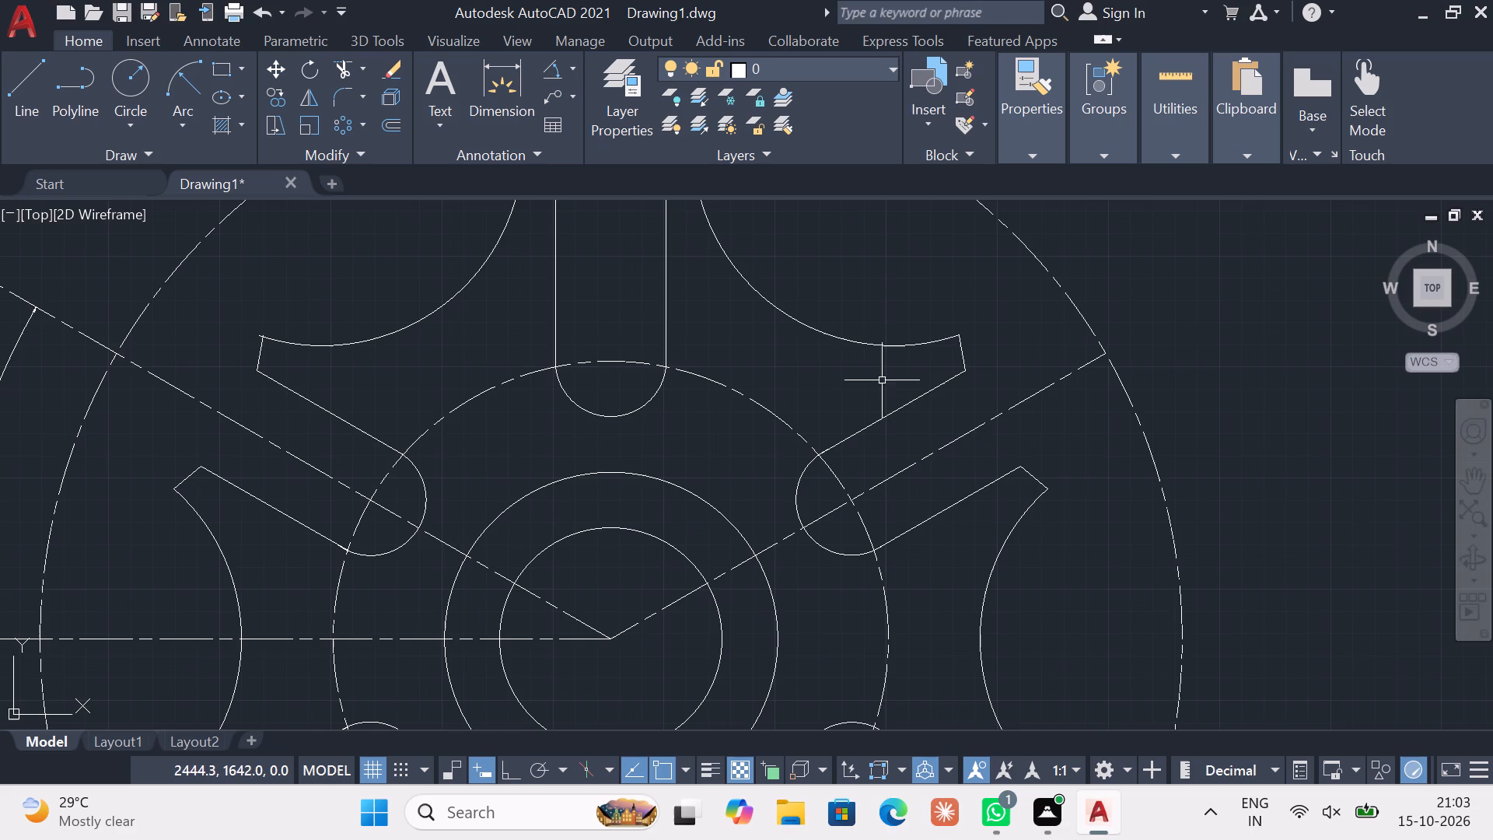
left_click(1011, 441)
left_click(991, 411)
key("Delete")
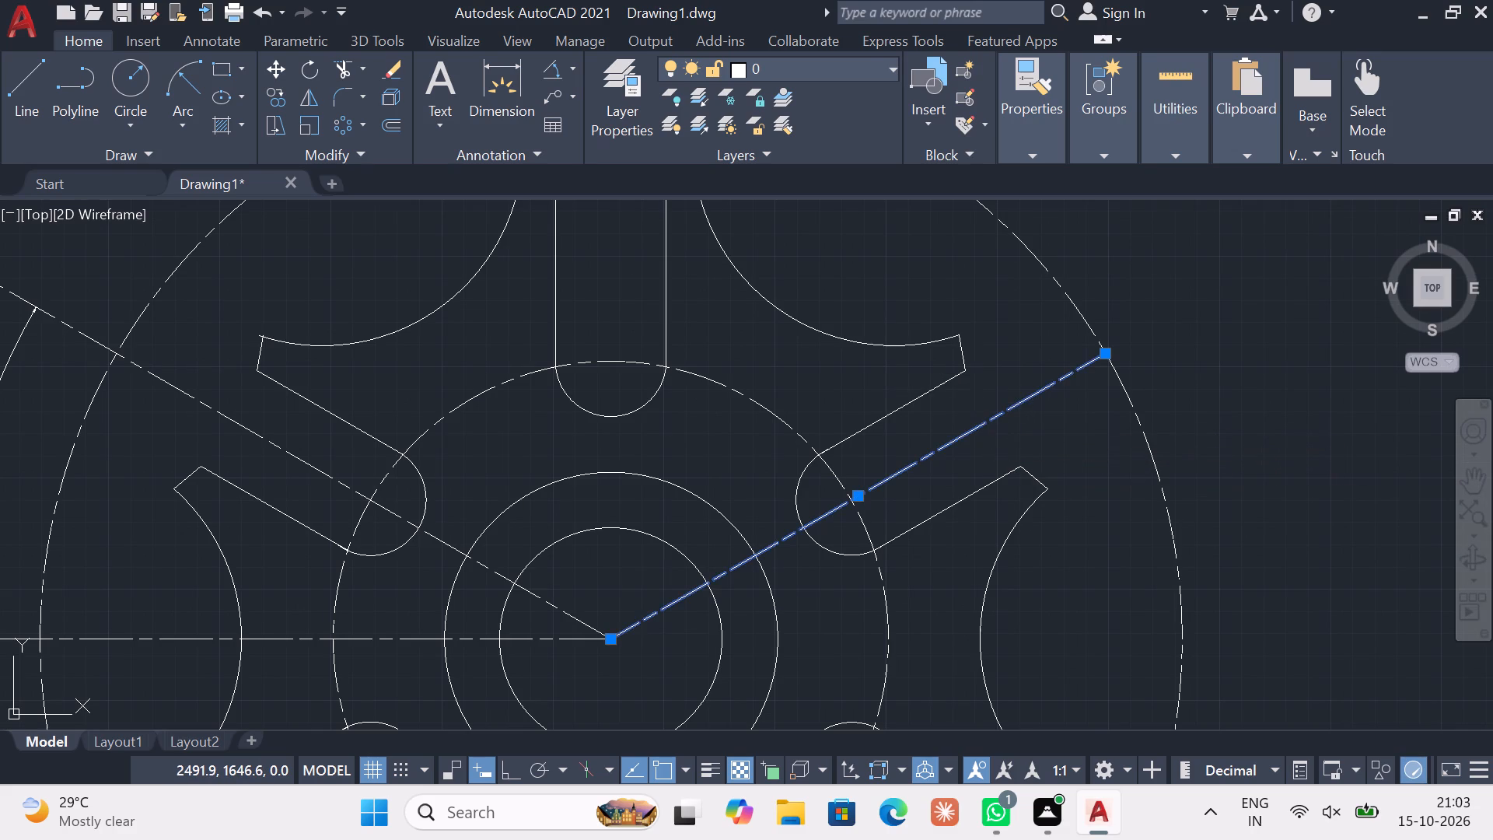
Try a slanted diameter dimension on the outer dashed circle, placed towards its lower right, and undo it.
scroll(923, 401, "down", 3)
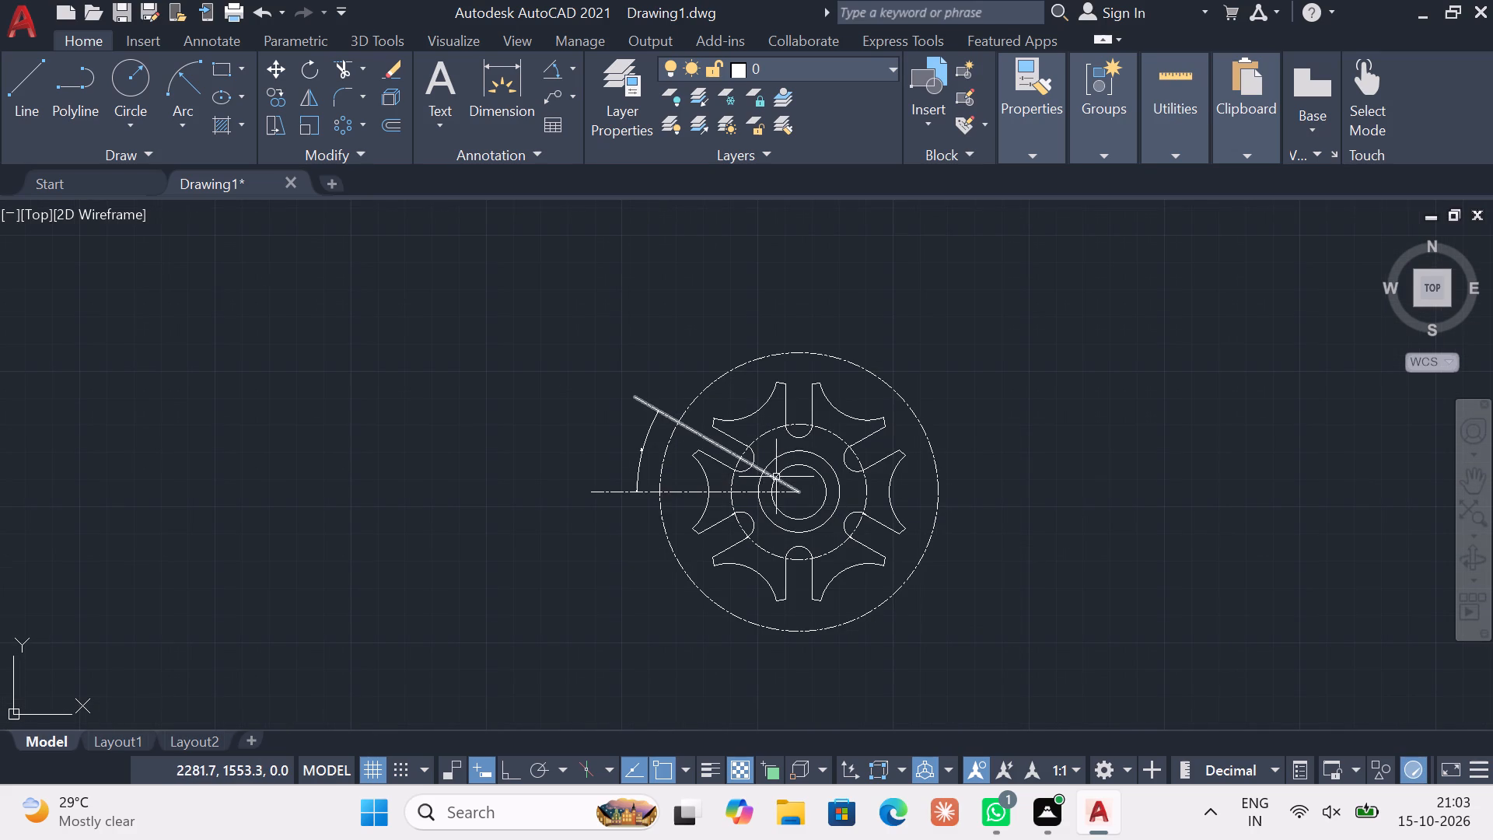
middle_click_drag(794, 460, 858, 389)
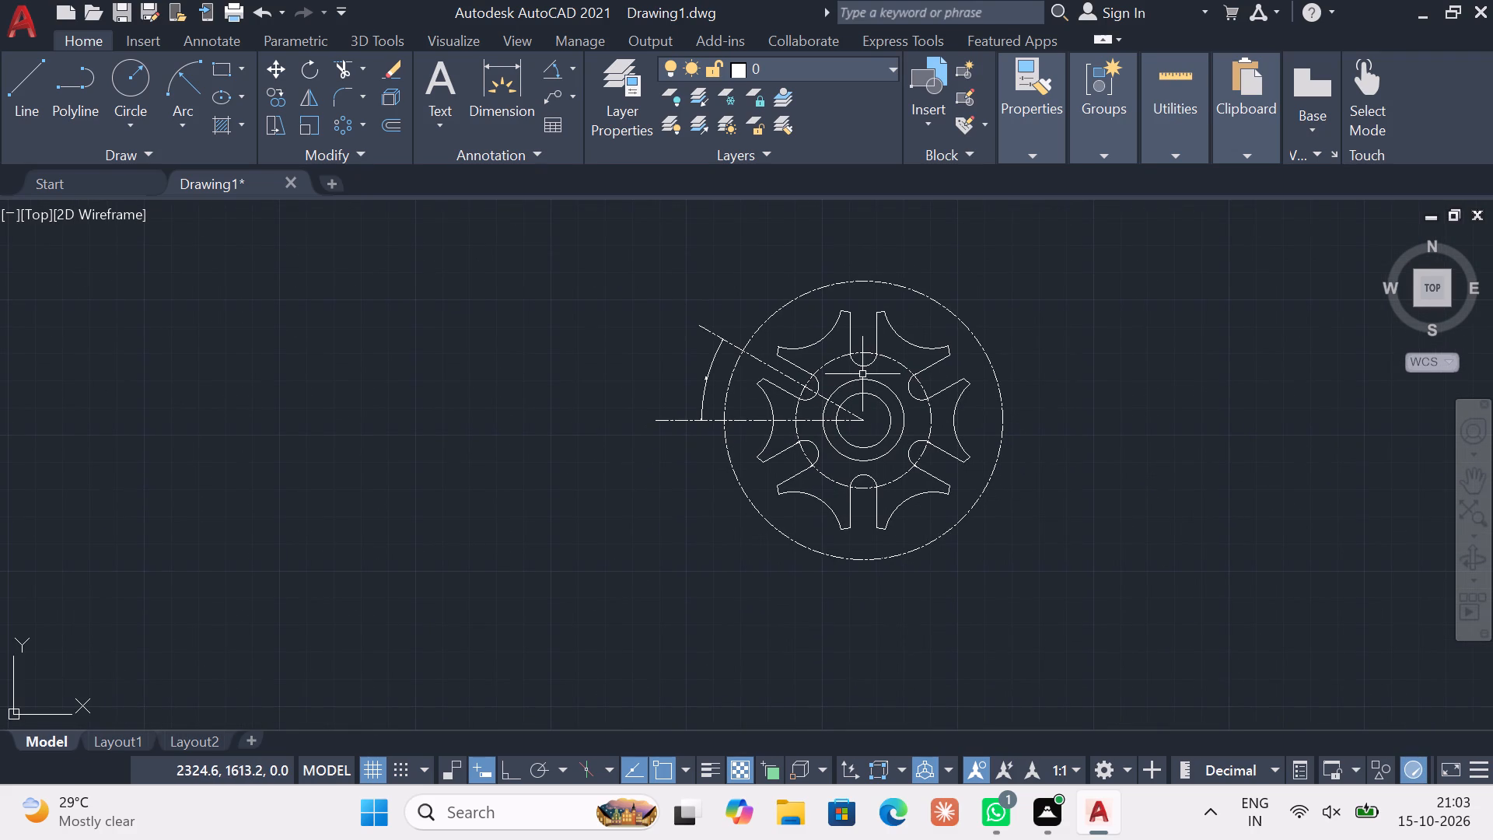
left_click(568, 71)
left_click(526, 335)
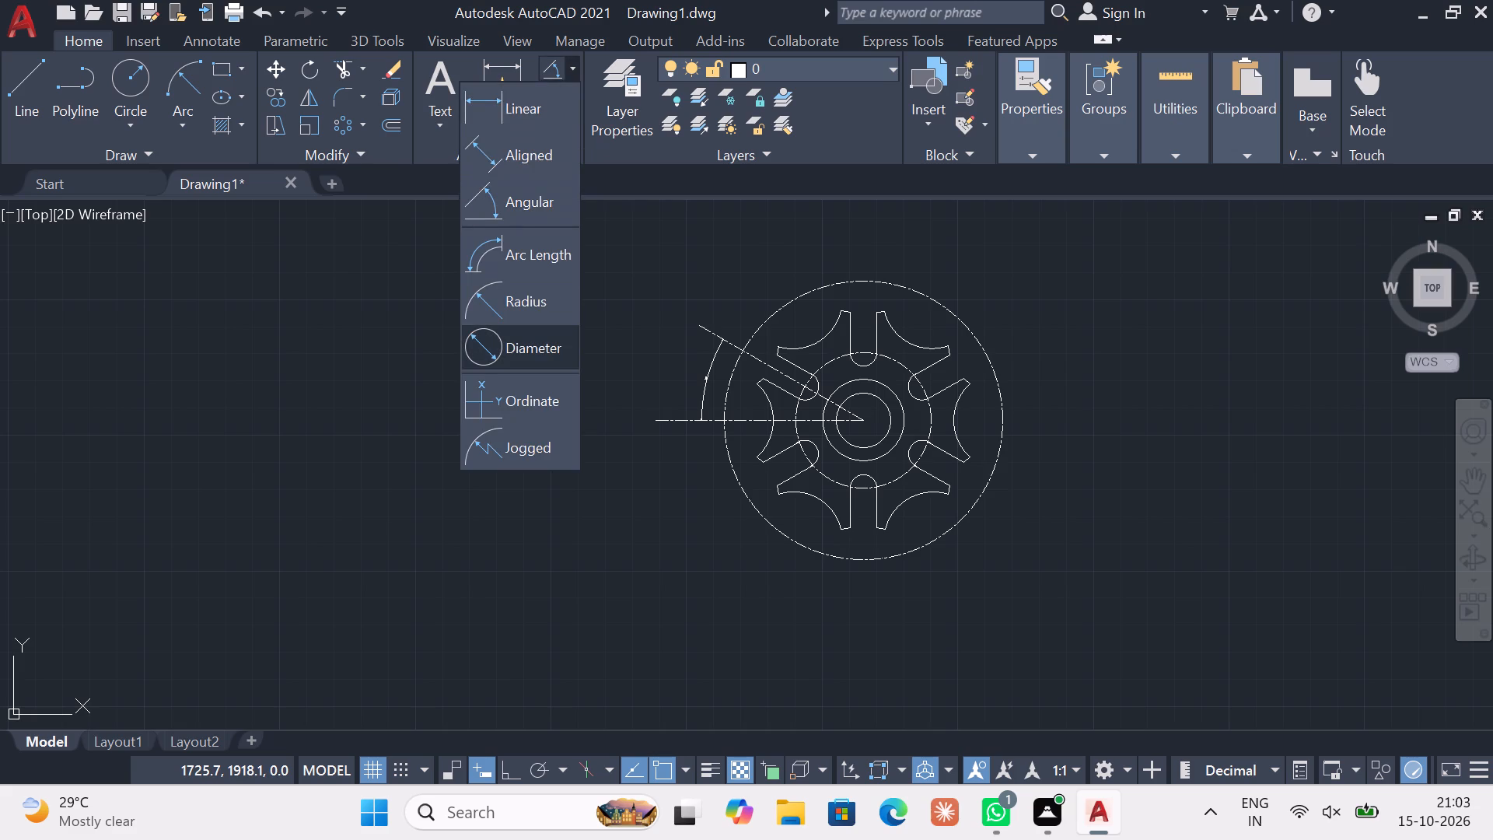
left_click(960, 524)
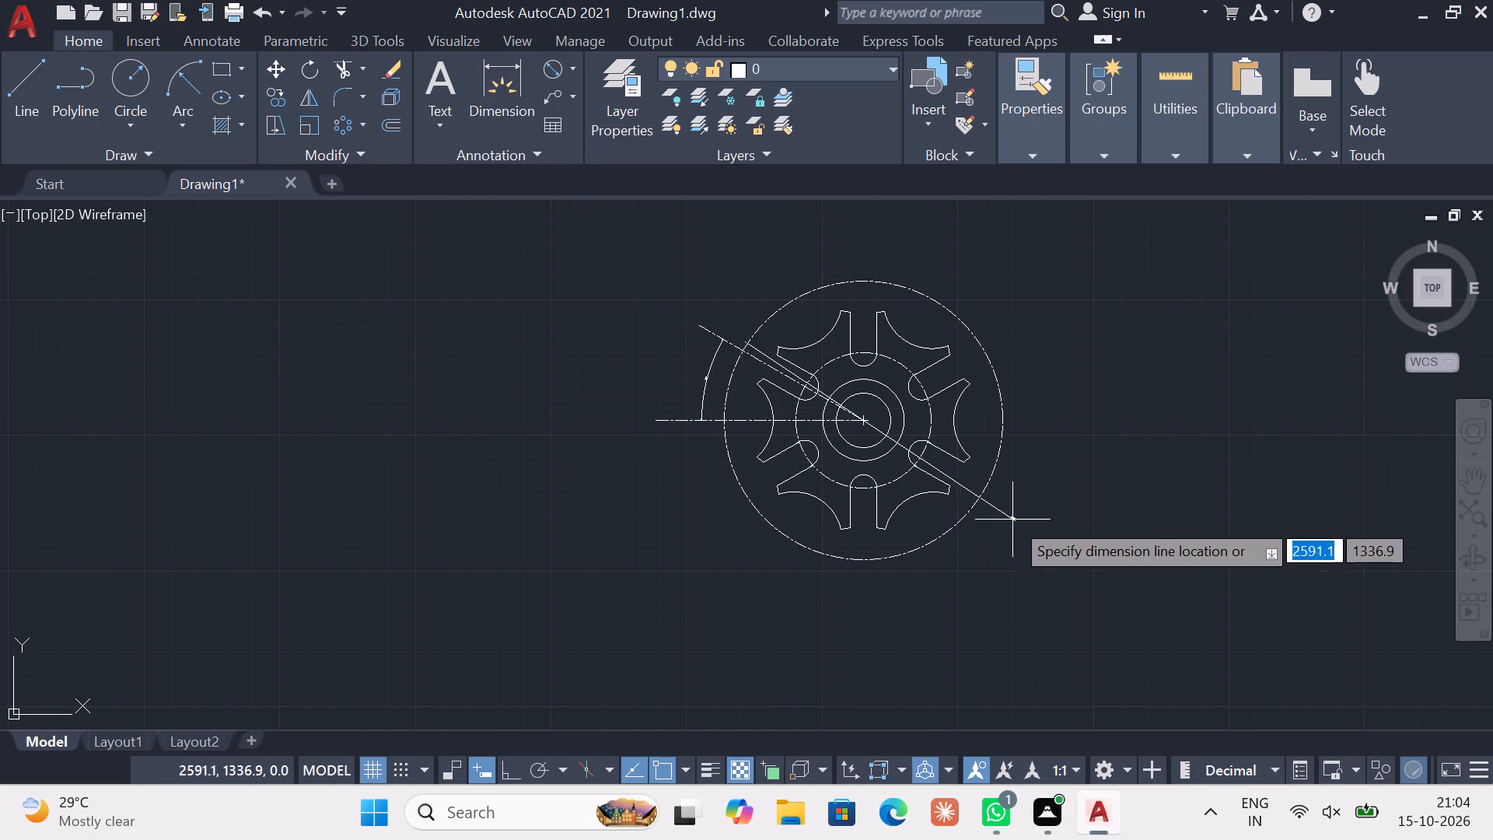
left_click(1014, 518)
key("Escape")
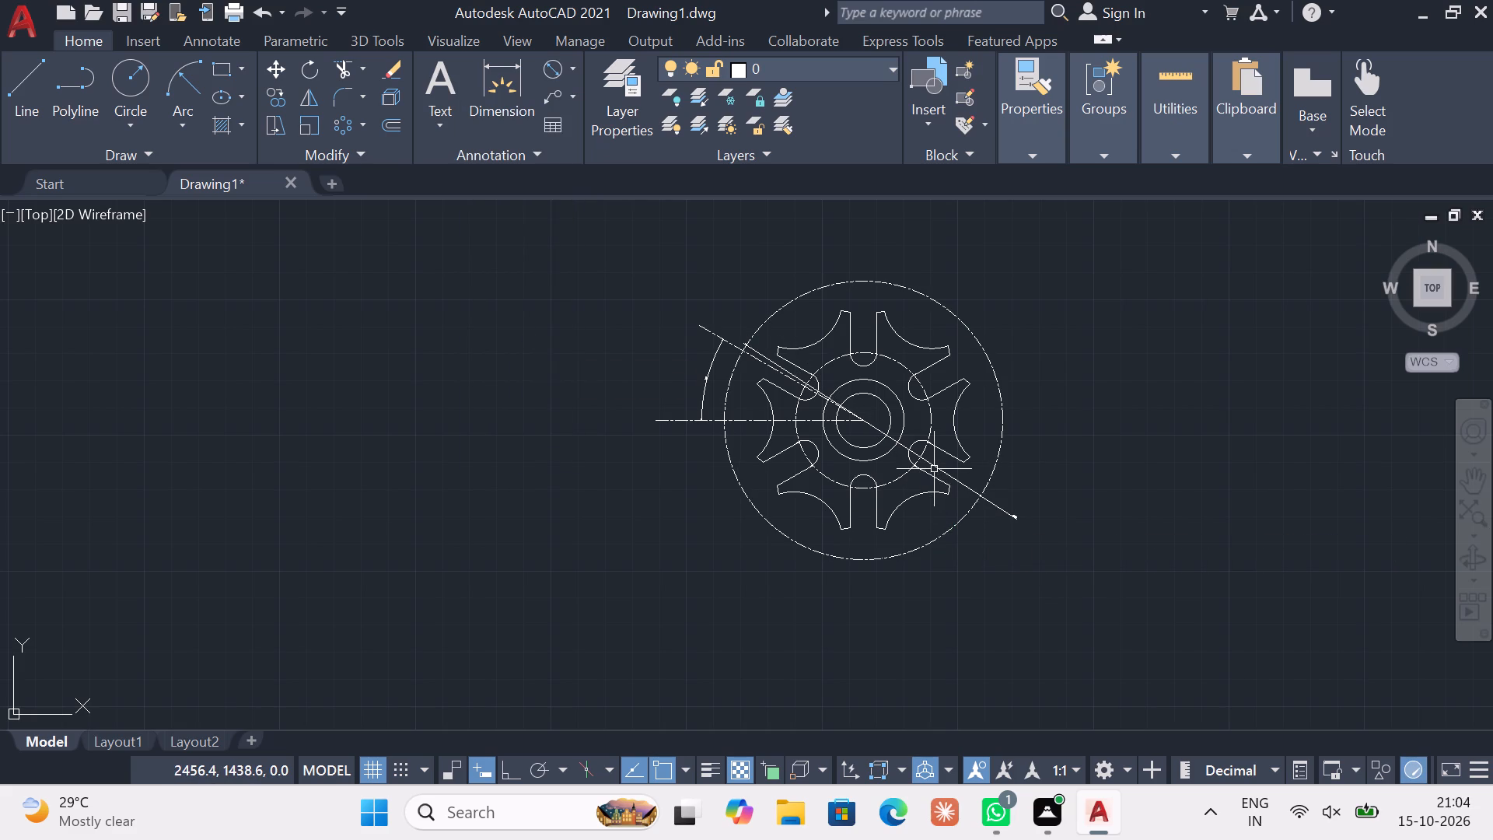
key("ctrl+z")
Add a vertical diameter dimension to the outer dashed circle, with its text below the circle.
left_click(555, 71)
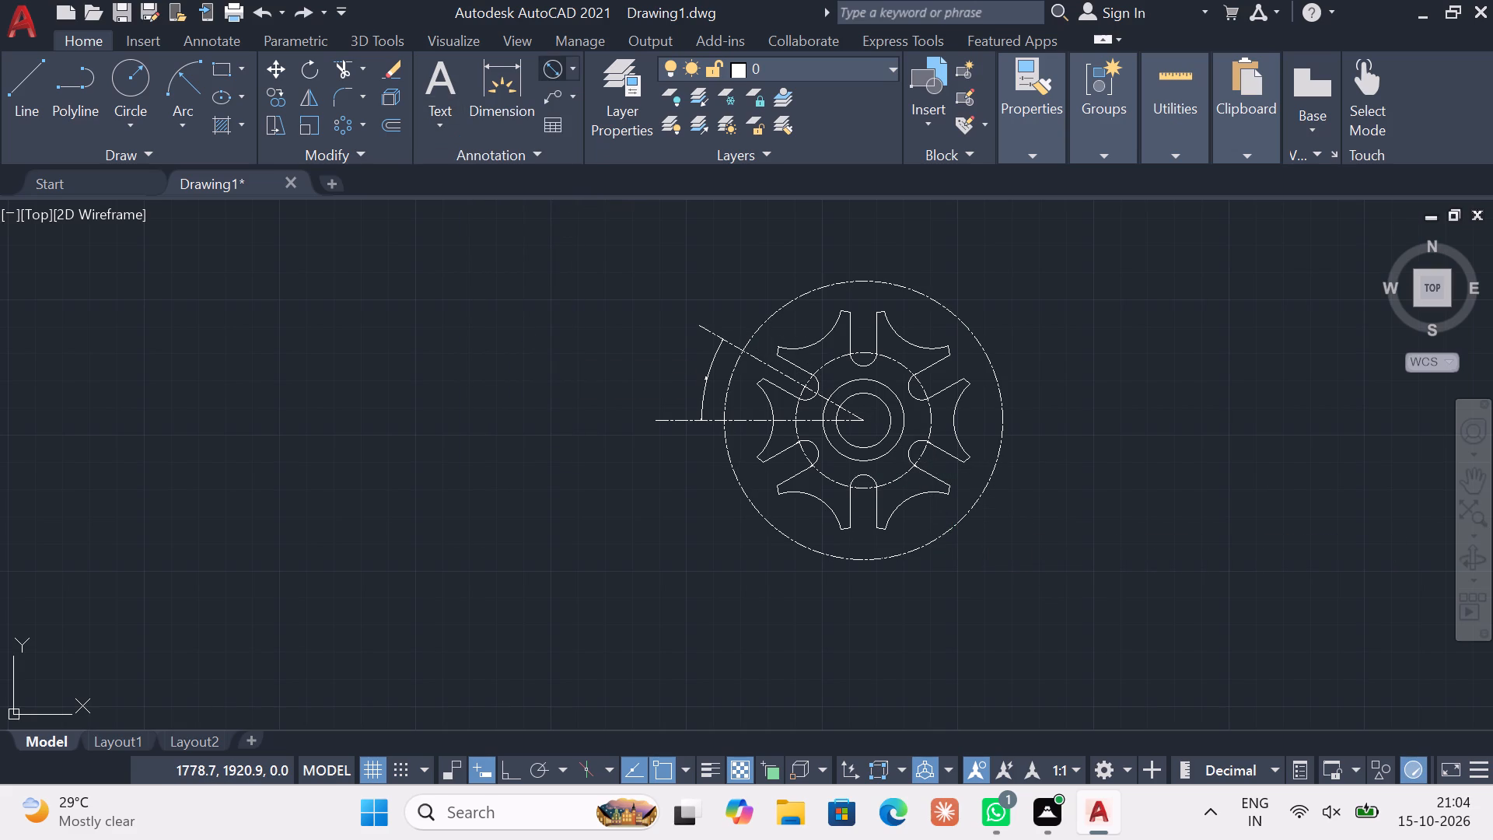
left_click(897, 558)
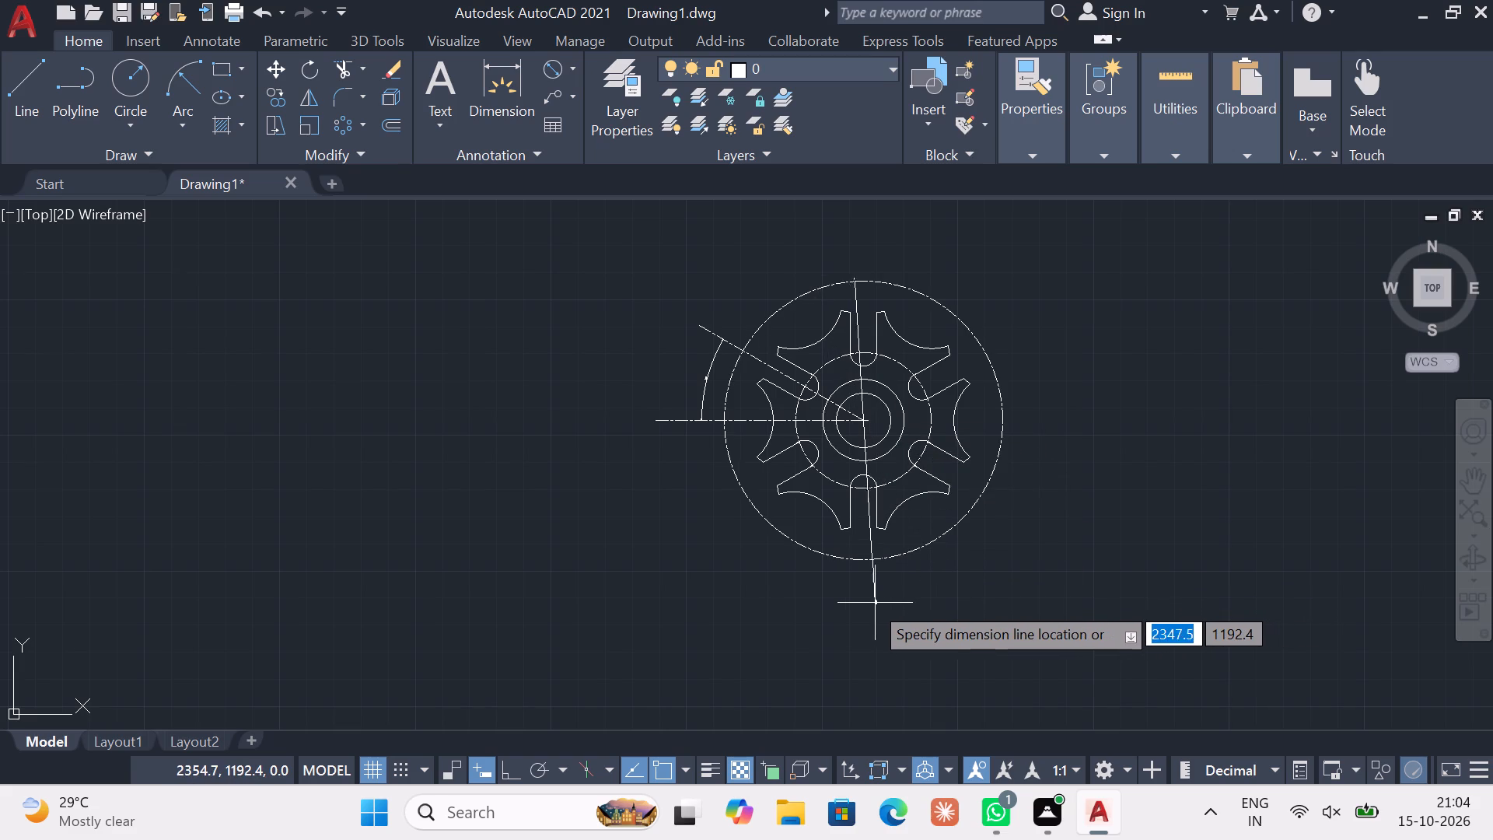
left_click(862, 603)
key("Escape")
scroll(841, 607, "up", 4)
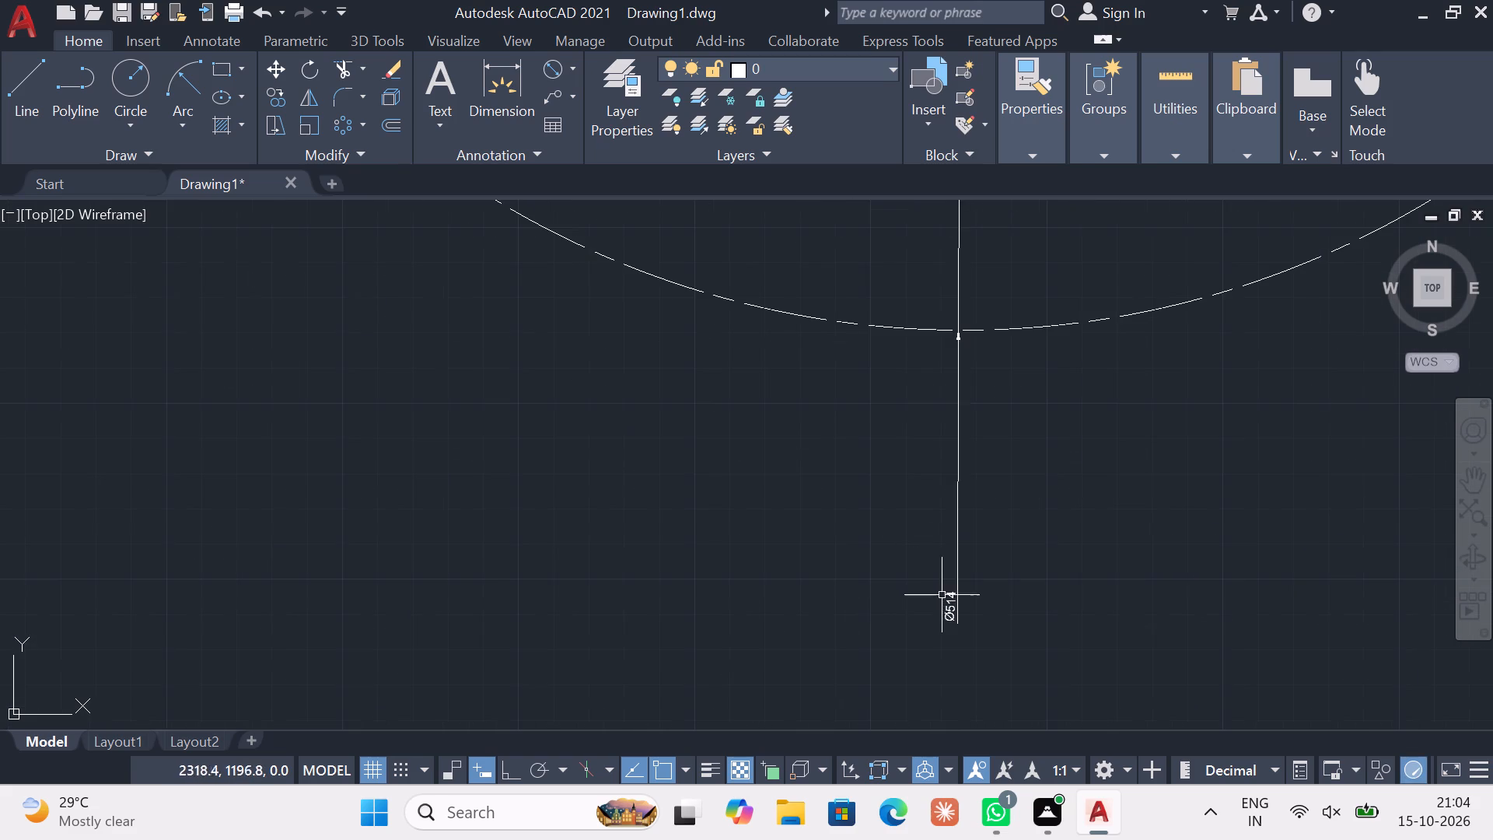
scroll(946, 598, "down", 4)
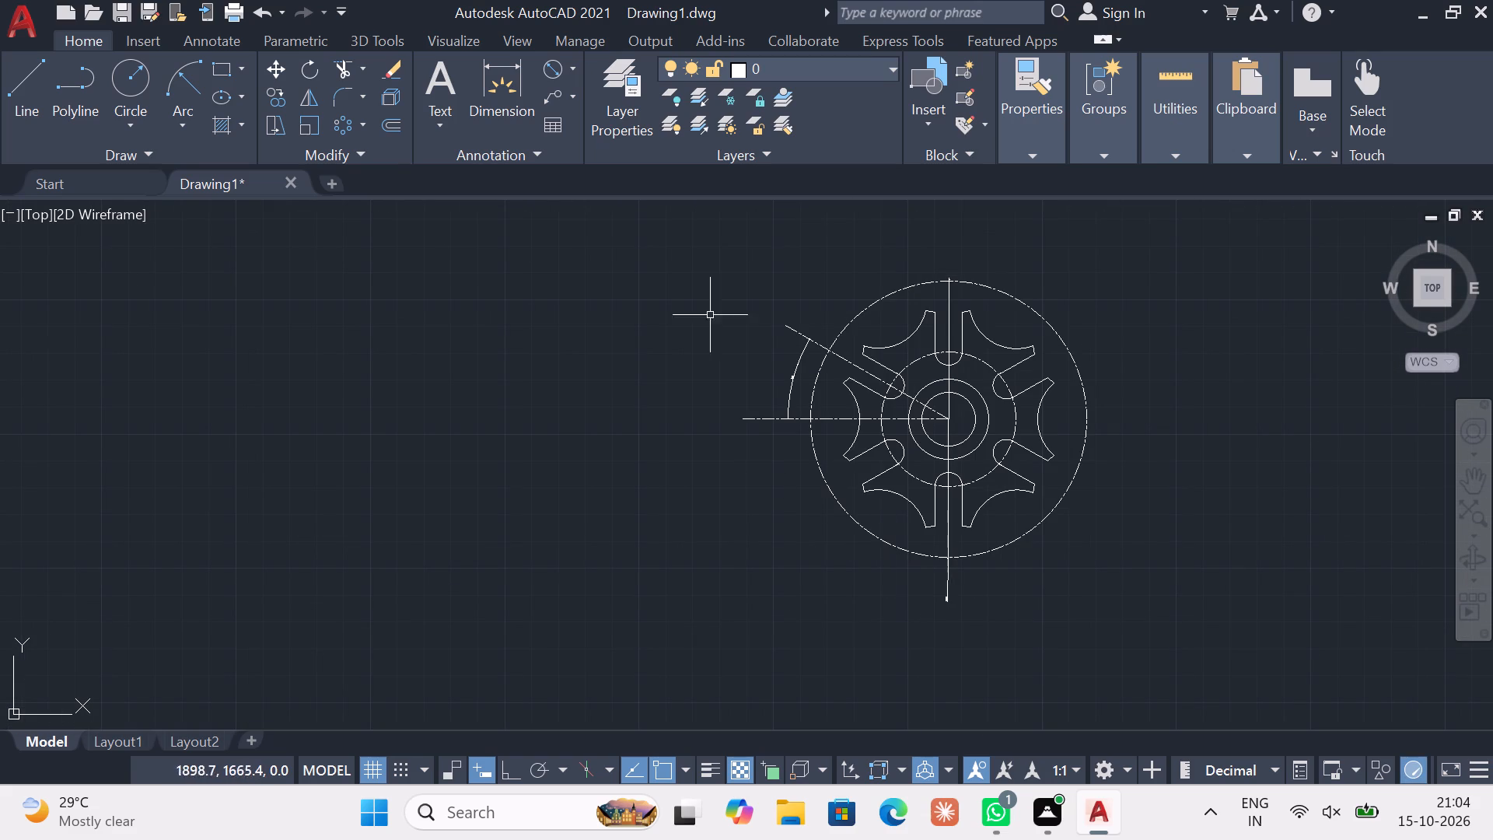
Add a radius dimension to the innermost solid circle, with its text inside the circle towards the lower right.
left_click(577, 67)
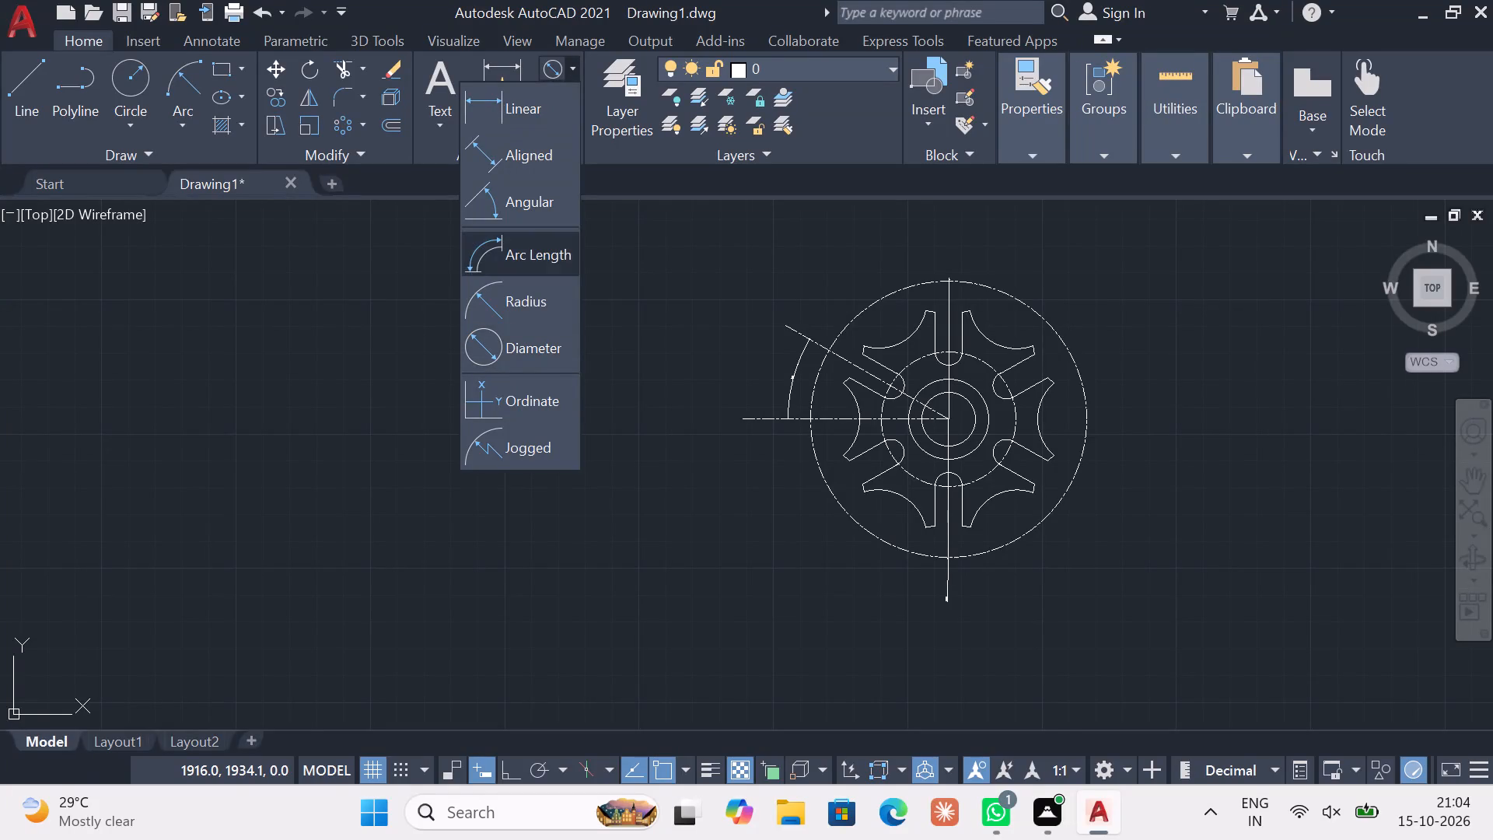
left_click(538, 302)
scroll(908, 415, "up", 3)
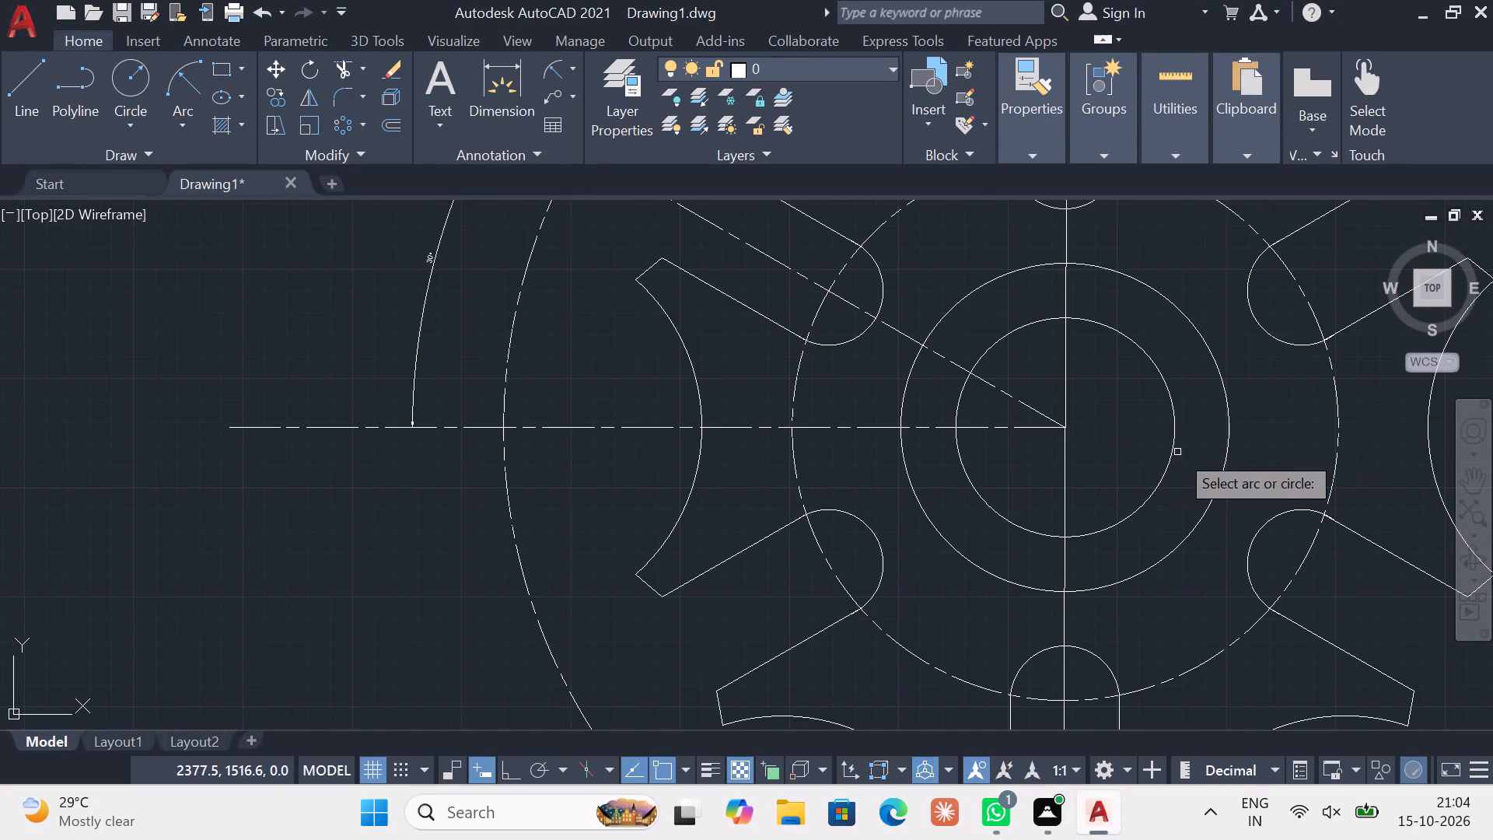
left_click(1171, 457)
left_click(1130, 457)
scroll(1130, 457, "up", 4)
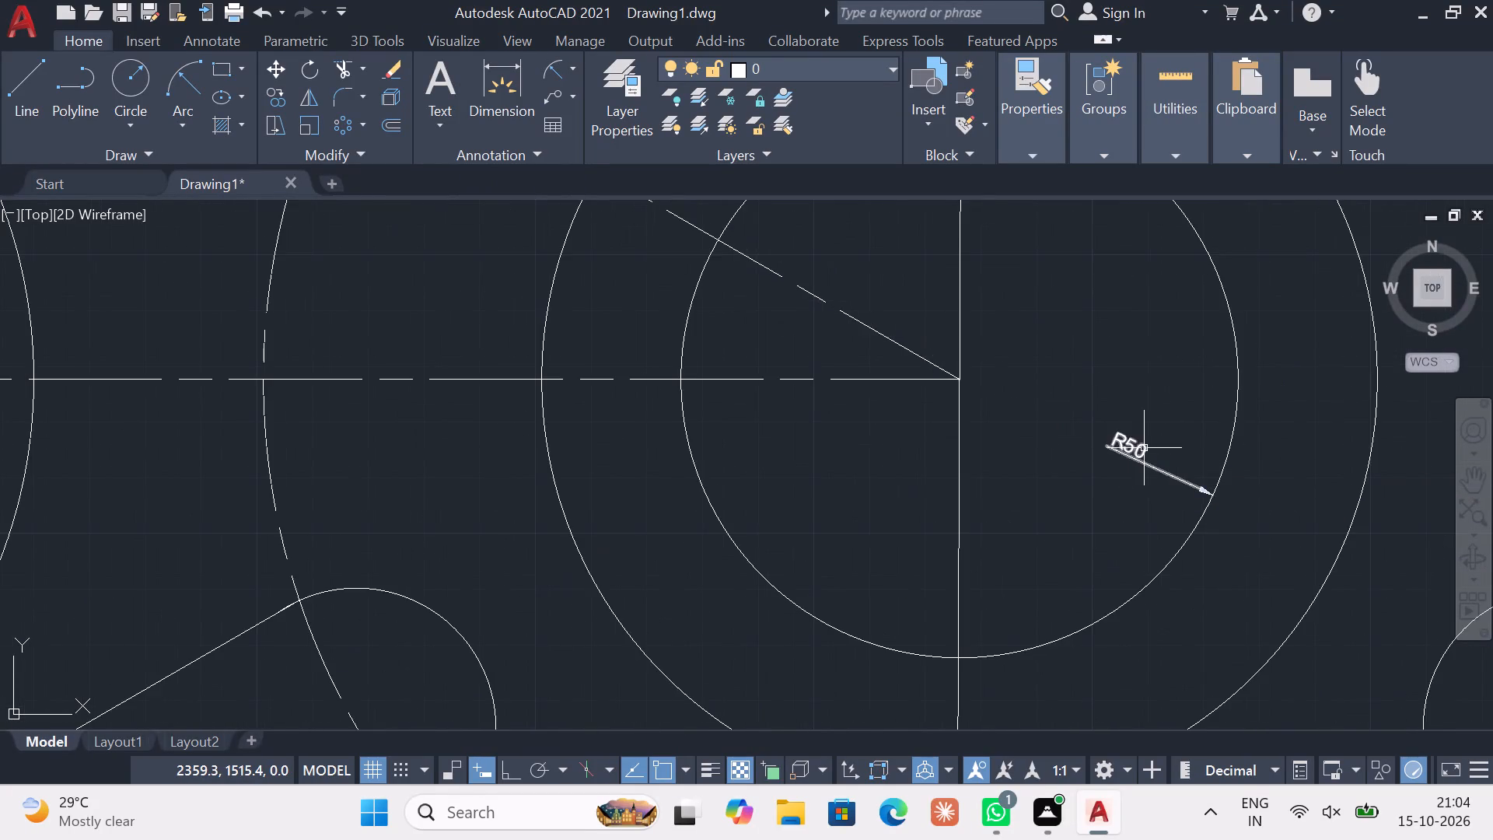
scroll(1144, 448, "down", 2)
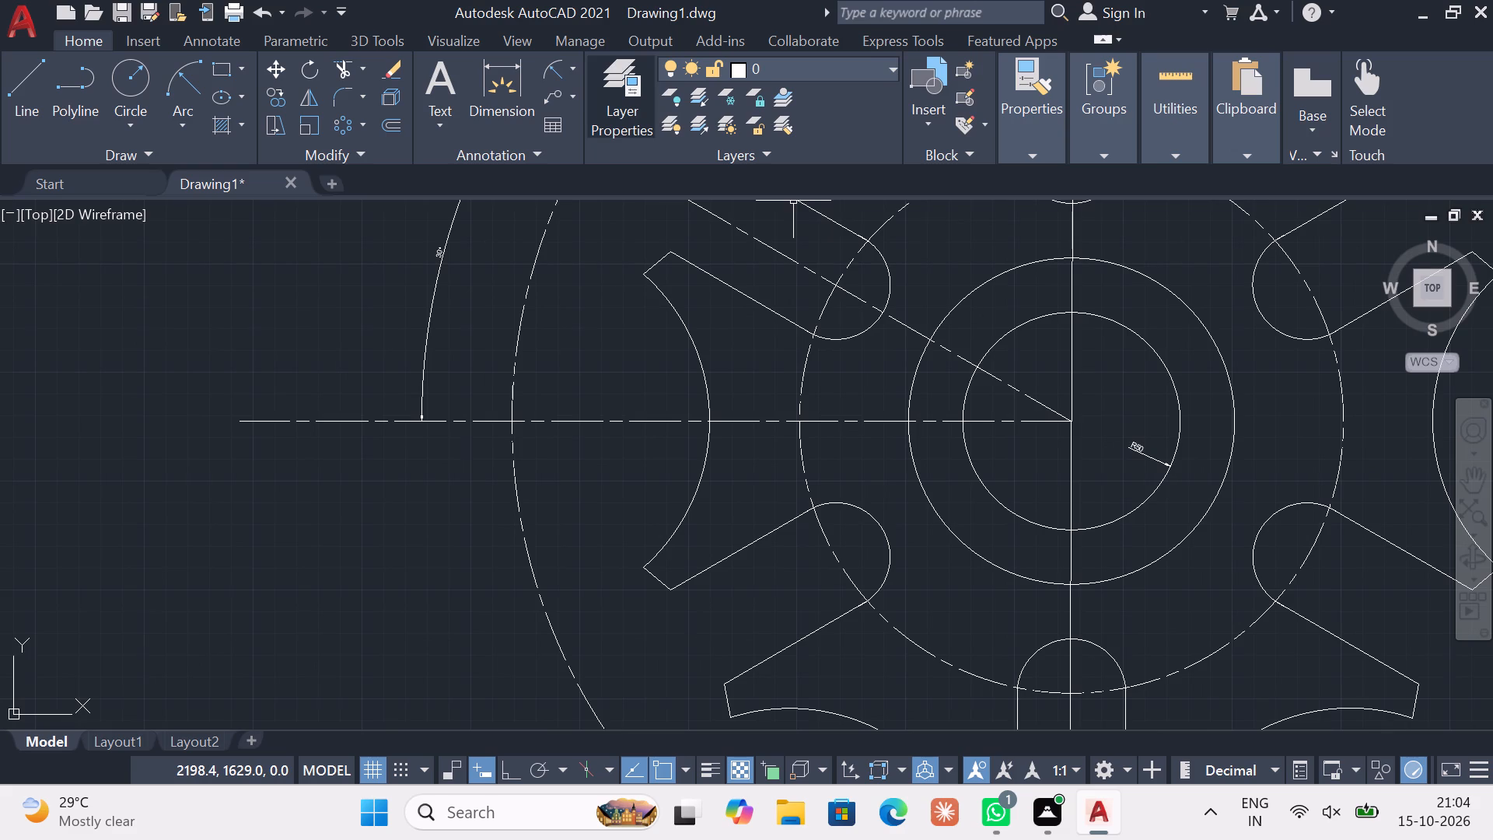
Add a radius dimension to the rounded end of the bottom vertical slot, with its text inside the slot.
left_click(546, 59)
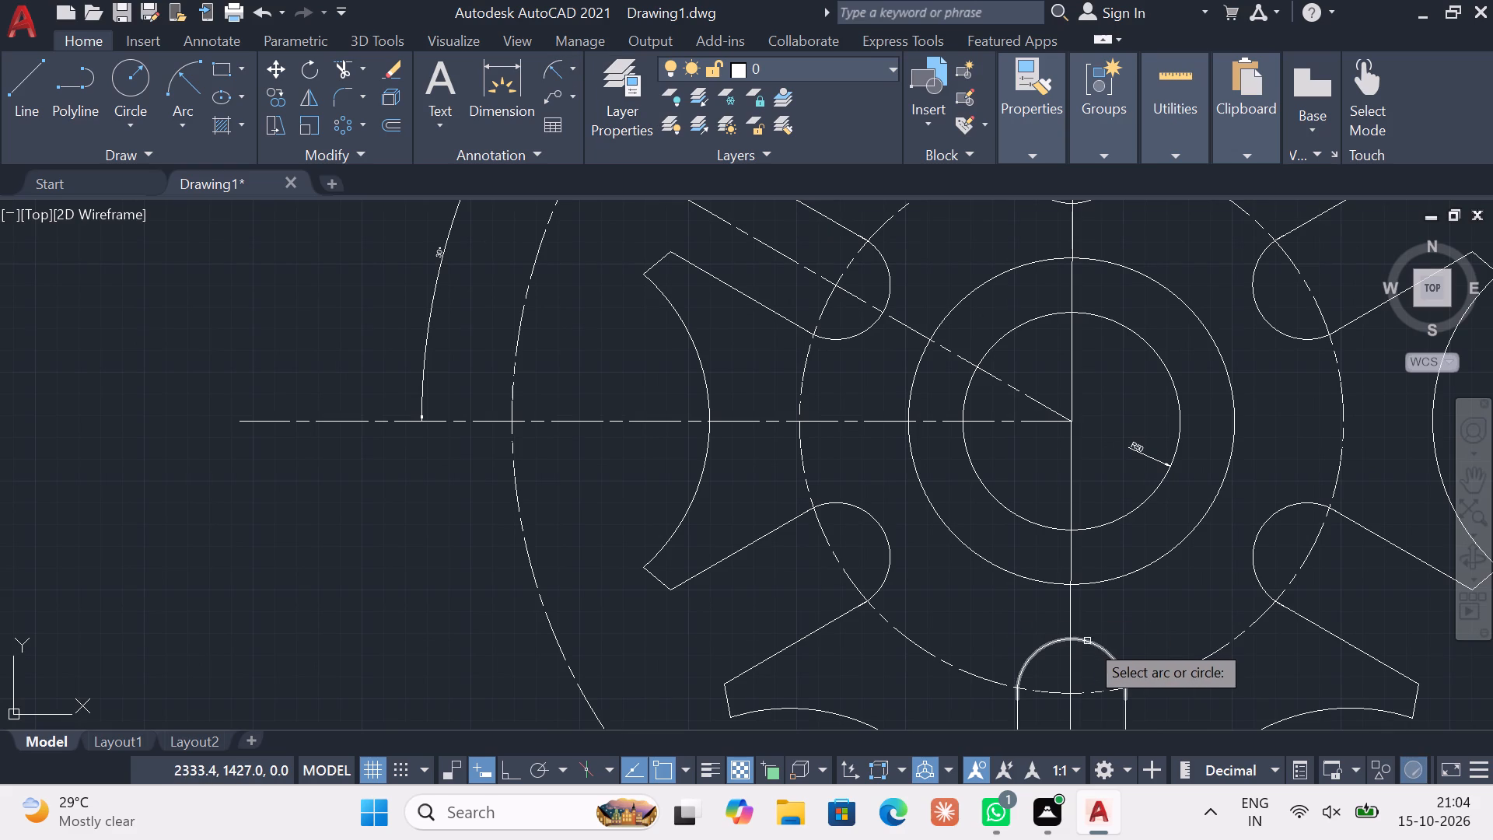
left_click(1087, 641)
left_click(1087, 649)
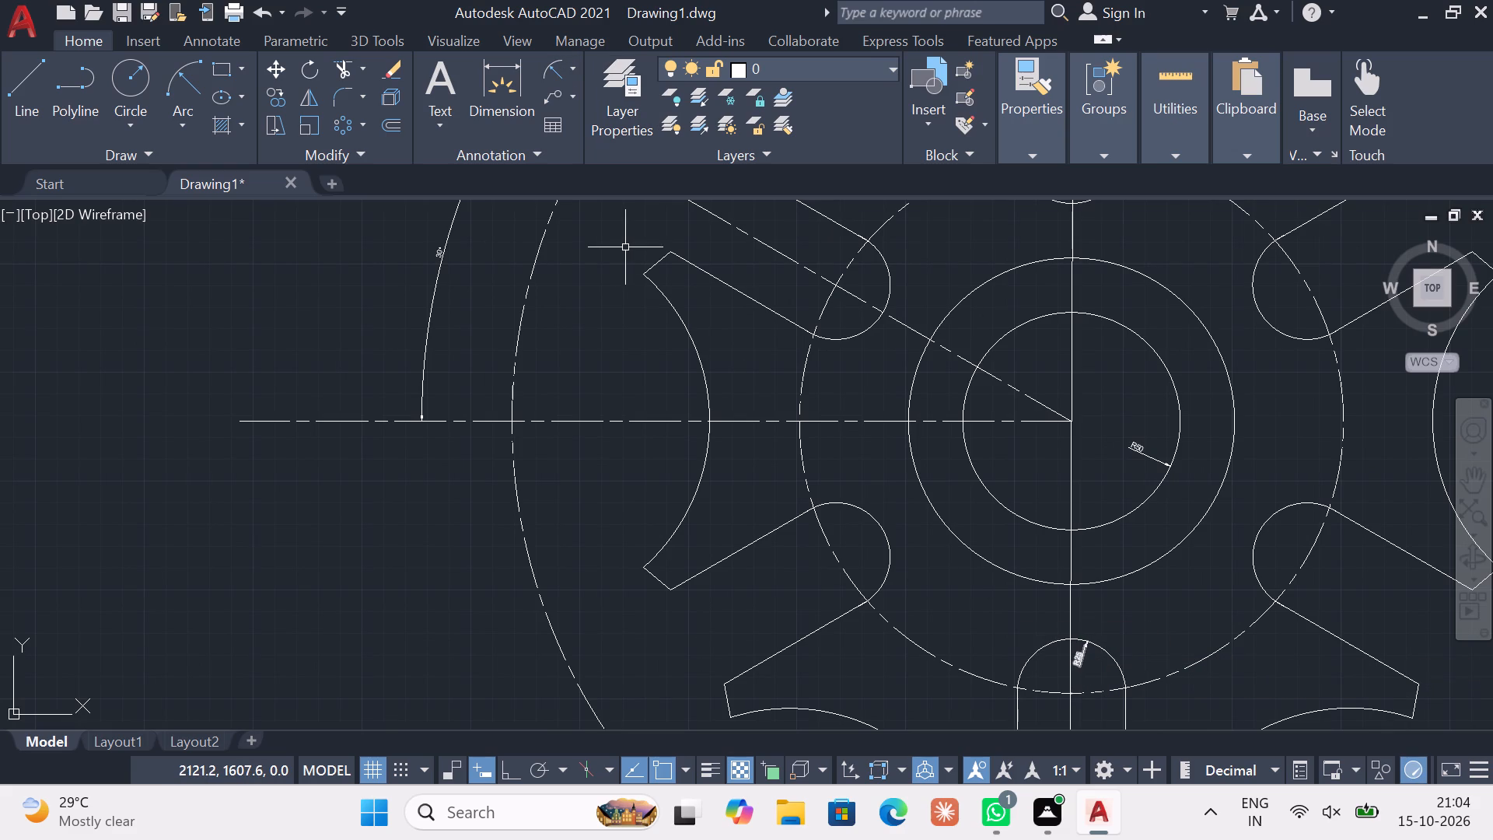
Add a radius dimension to the second solid circle, with its text between the two solid circles on the right side.
left_click(551, 76)
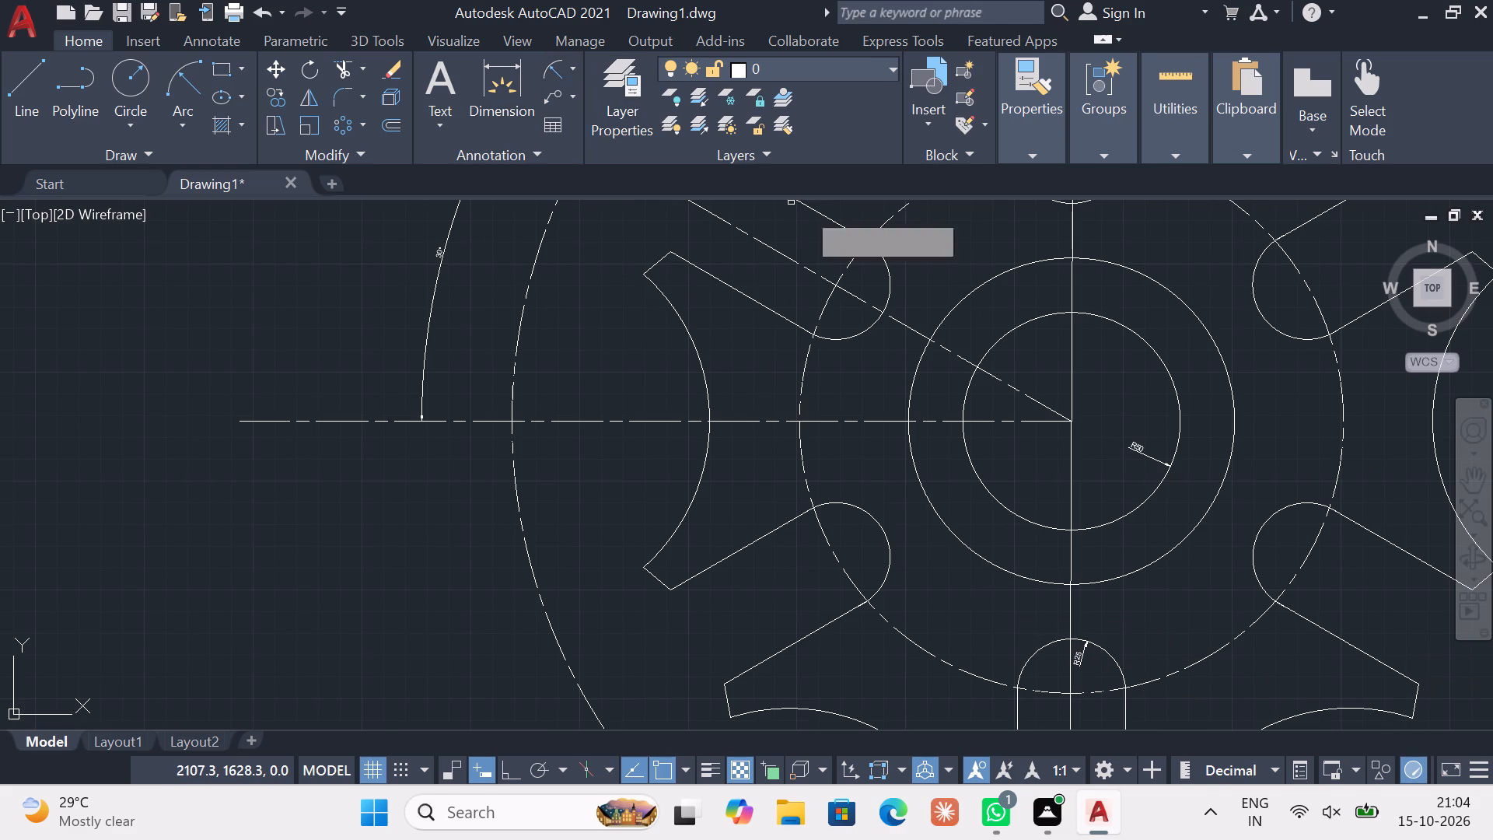
left_click(1226, 373)
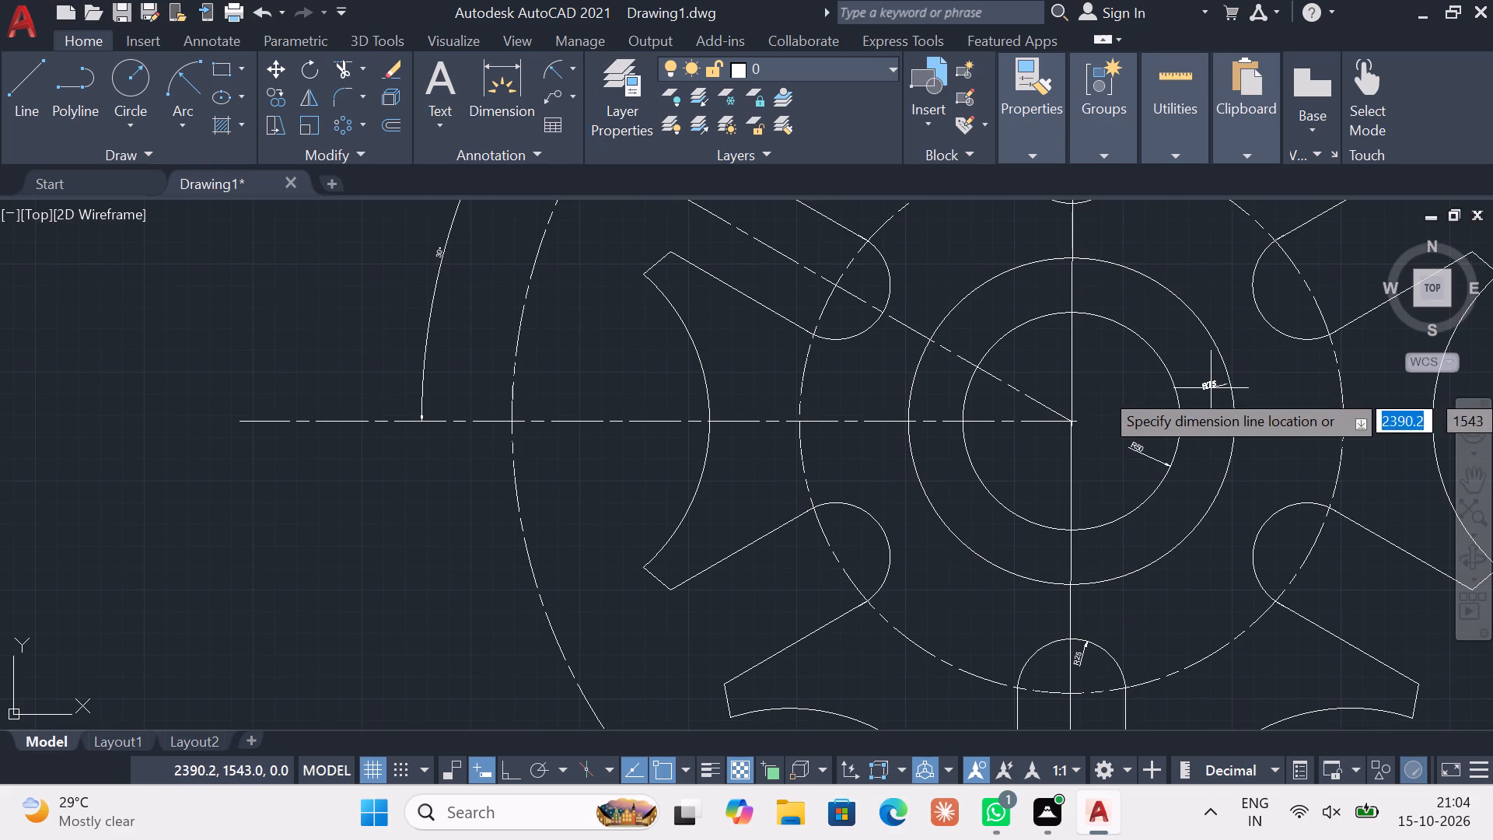
left_click(1209, 390)
scroll(1207, 391, "up", 3)
scroll(1208, 405, "down", 2)
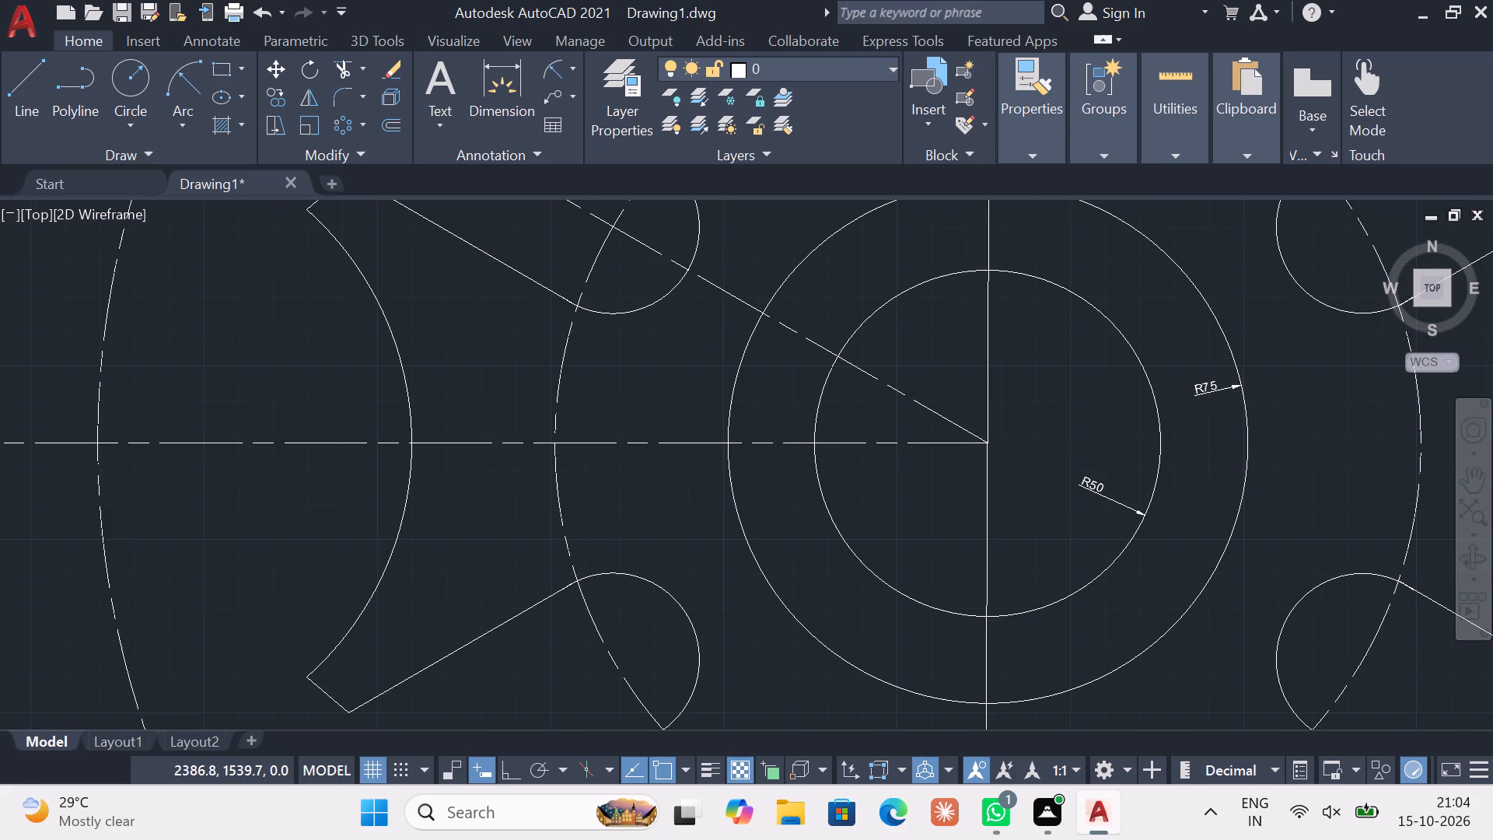
Delete the vertical diameter dimension whose text sits below the outer dashed circle.
scroll(1201, 403, "down", 1)
scroll(1266, 603, "down", 1)
middle_click_drag(1212, 591, 1033, 331)
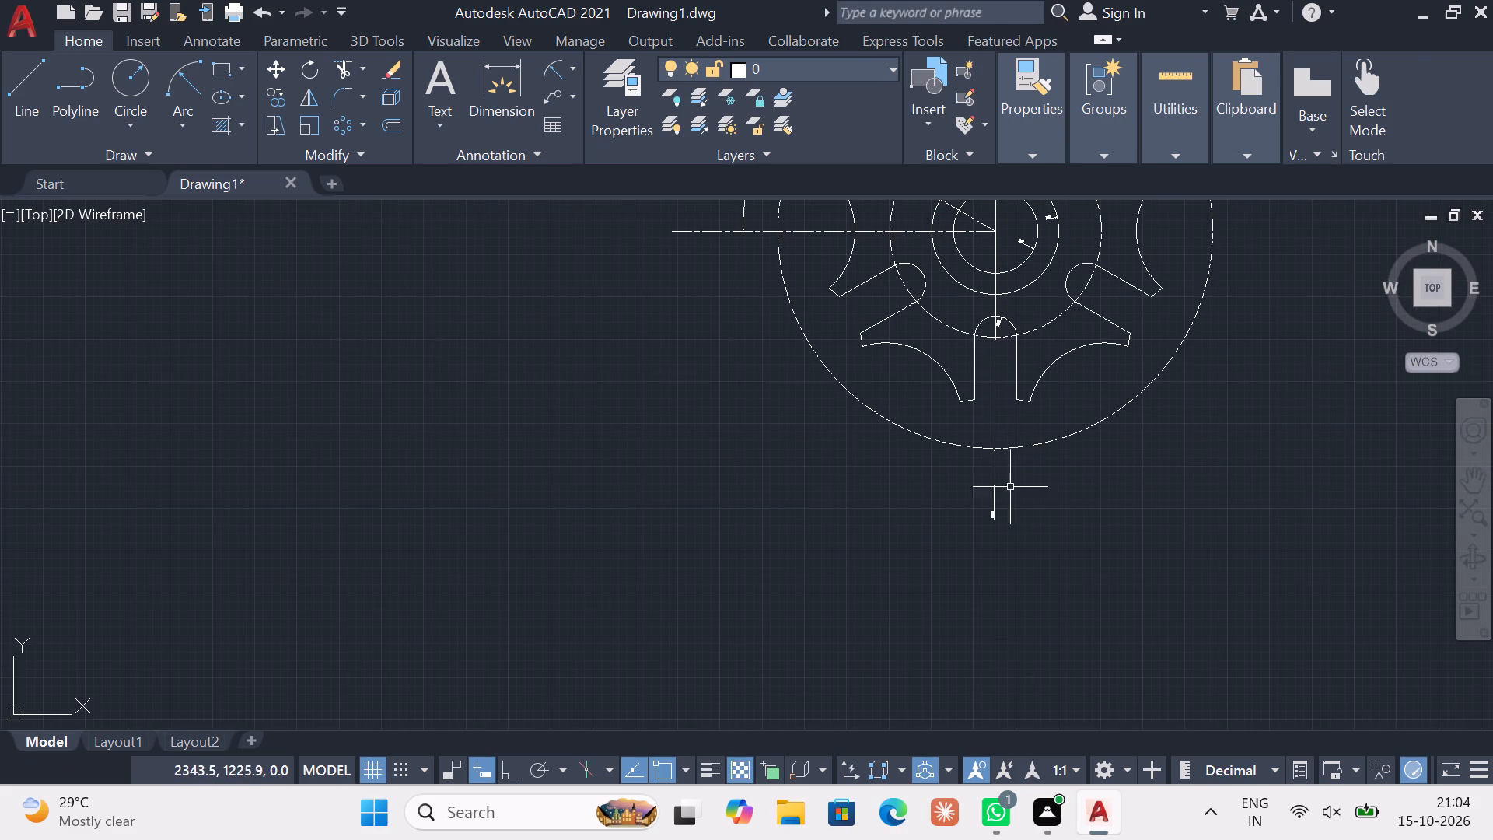
left_click(994, 513)
key("Delete")
key("Escape")
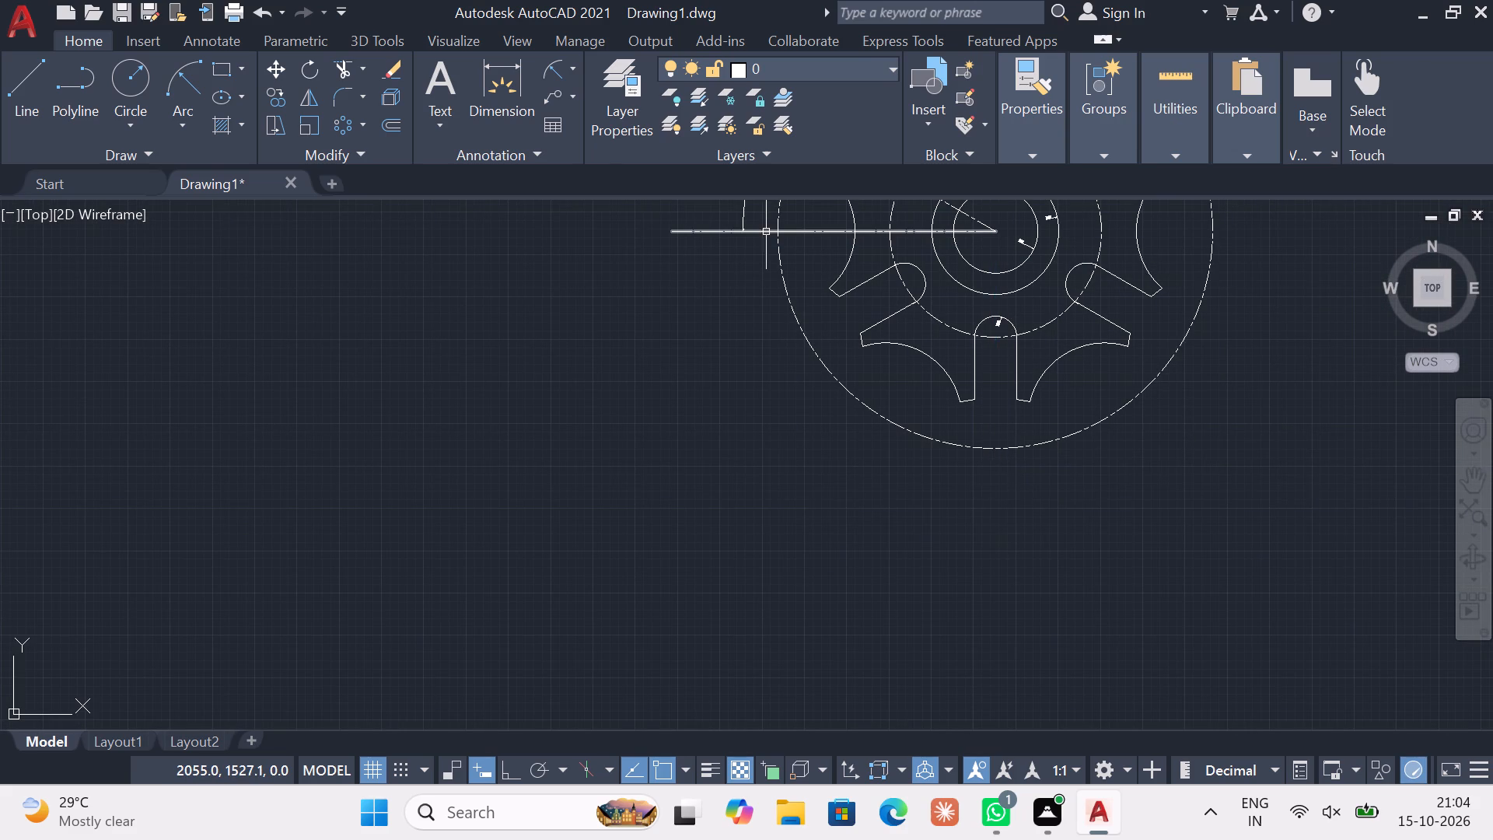
key("Escape")
key("Escape")
key("Escape")
Add a diameter dimension to the outer dashed circle, with its text just inside the circle's bottom edge.
left_click(579, 63)
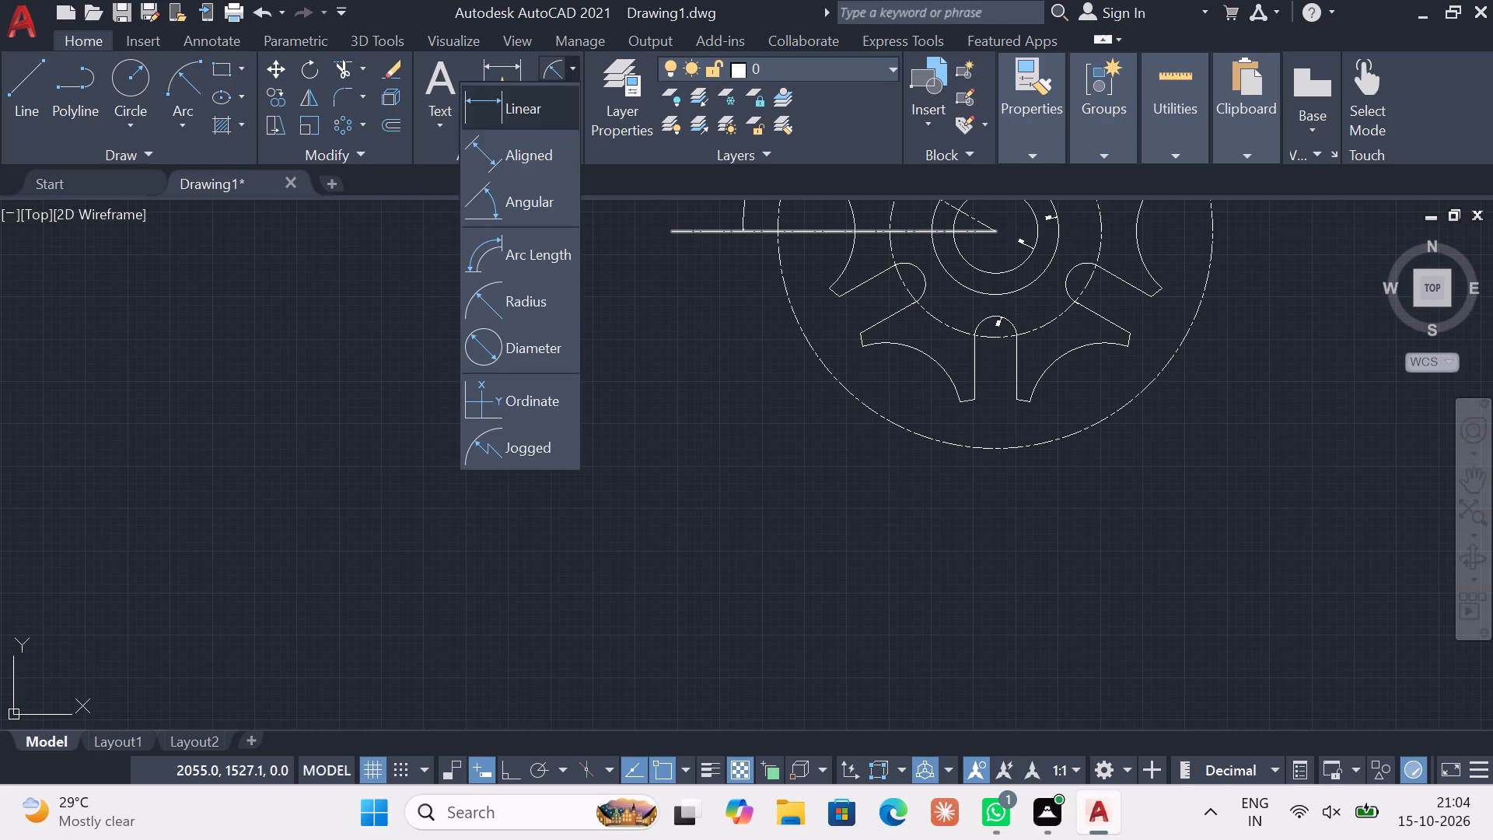
left_click(535, 341)
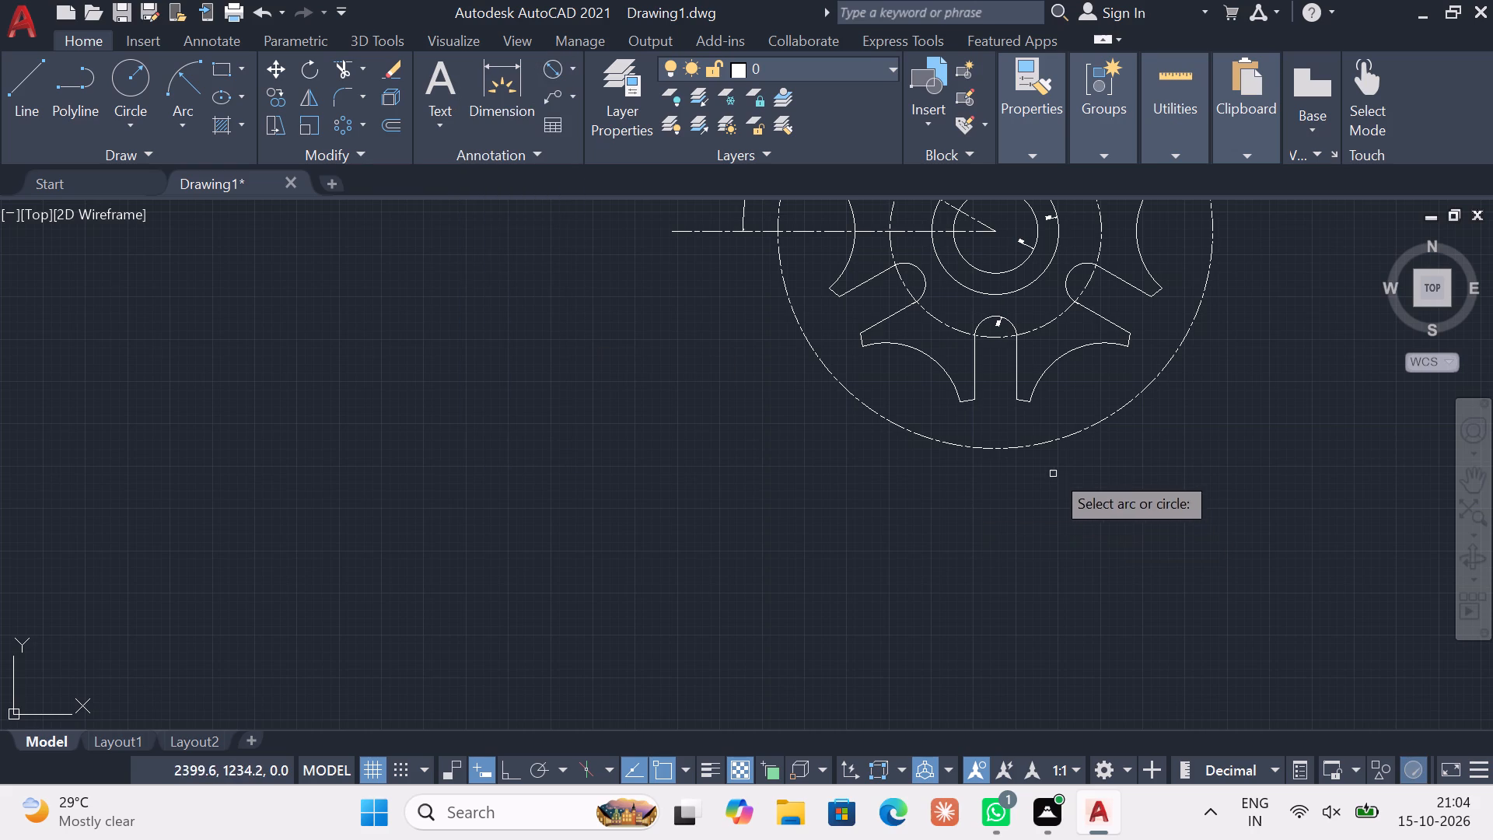
left_click(1037, 447)
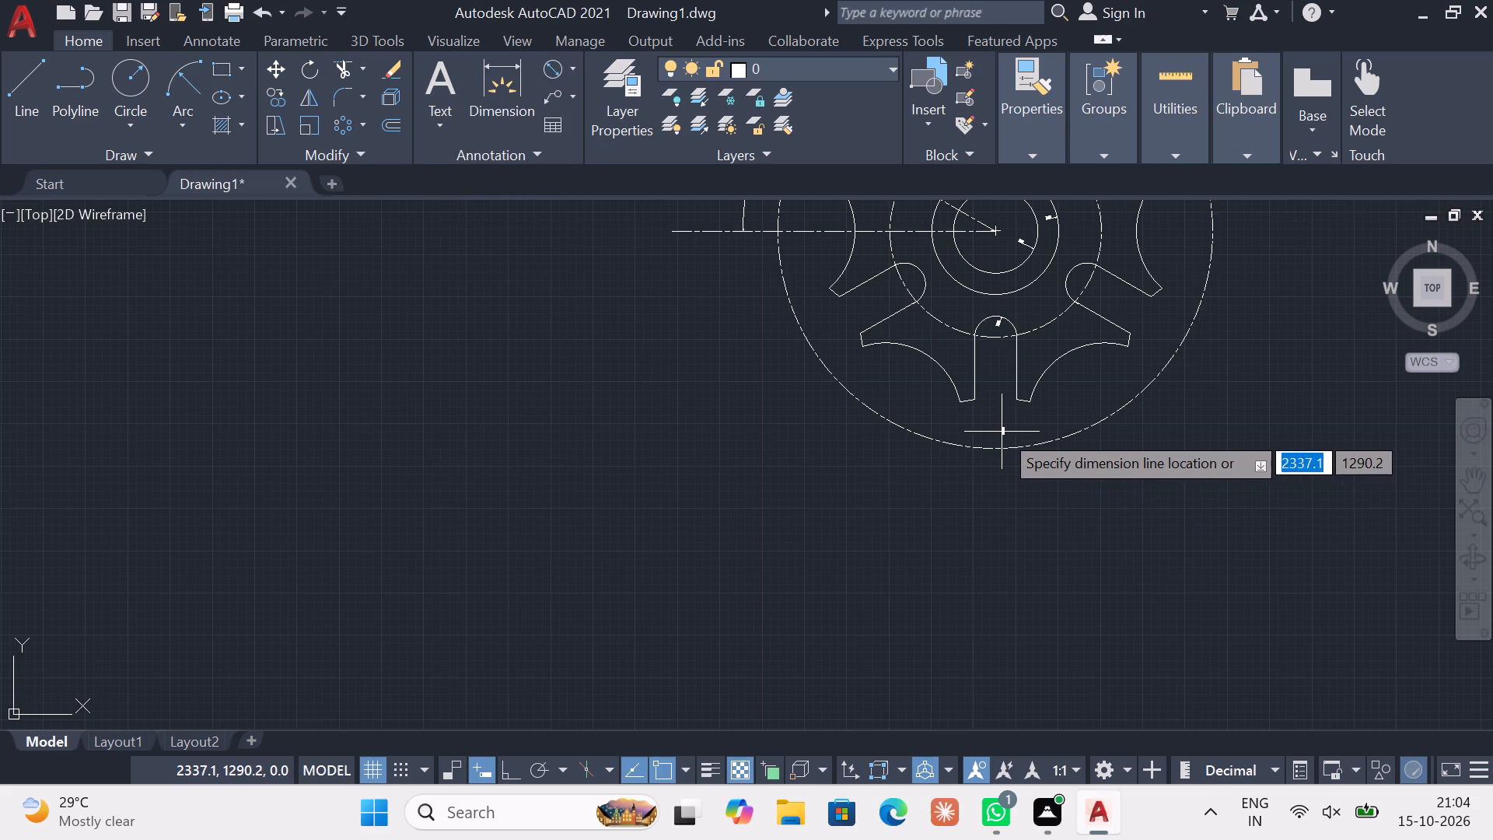
left_click(1002, 432)
scroll(1002, 427, "up", 3)
scroll(1013, 428, "down", 2)
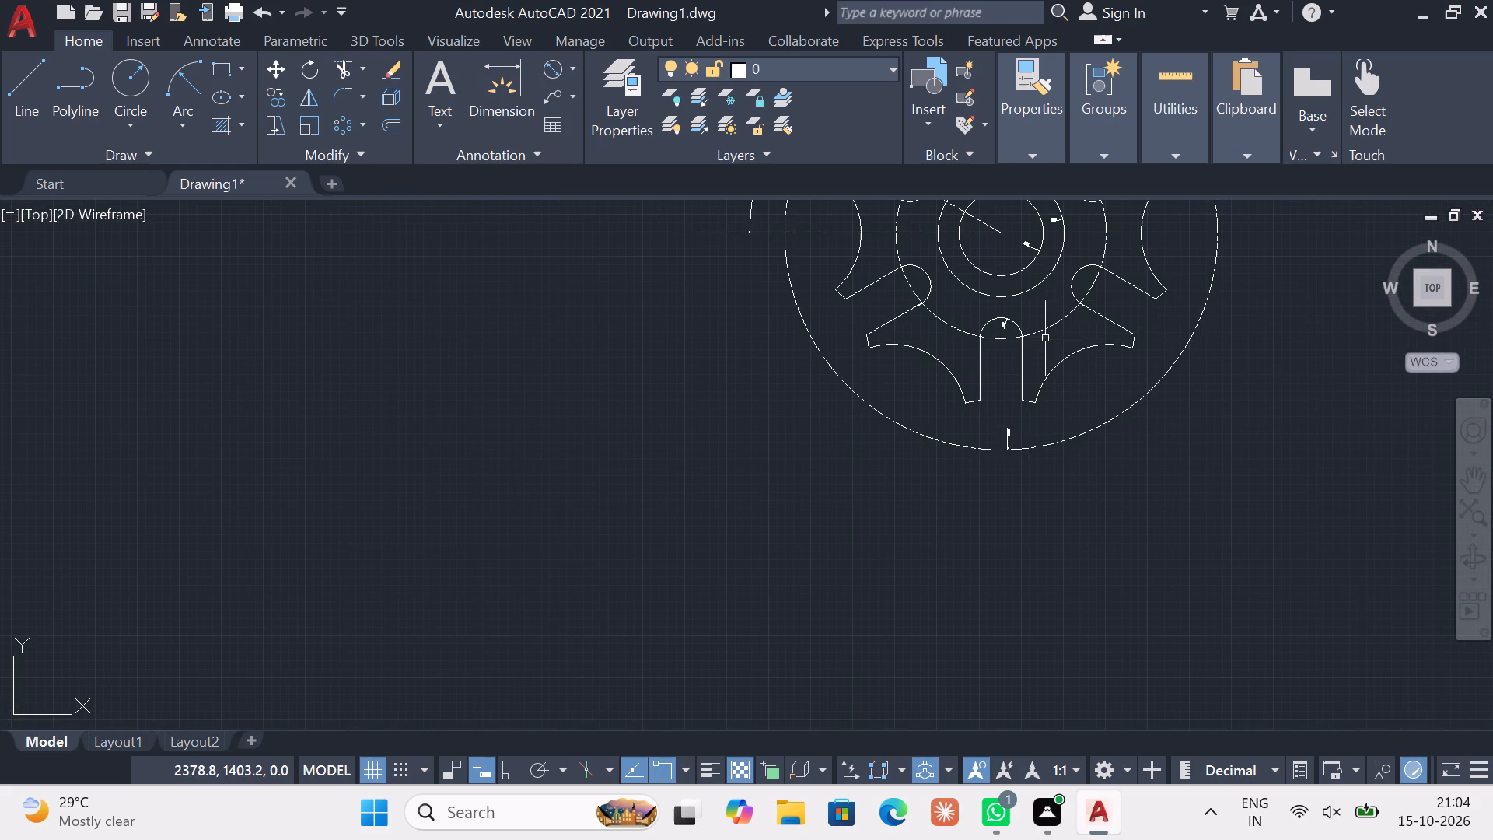
Add an aligned dimension to the short slanted edge at the outer end of the upper-right slot, placed just outside the edge.
middle_click_drag(1045, 338, 1044, 508)
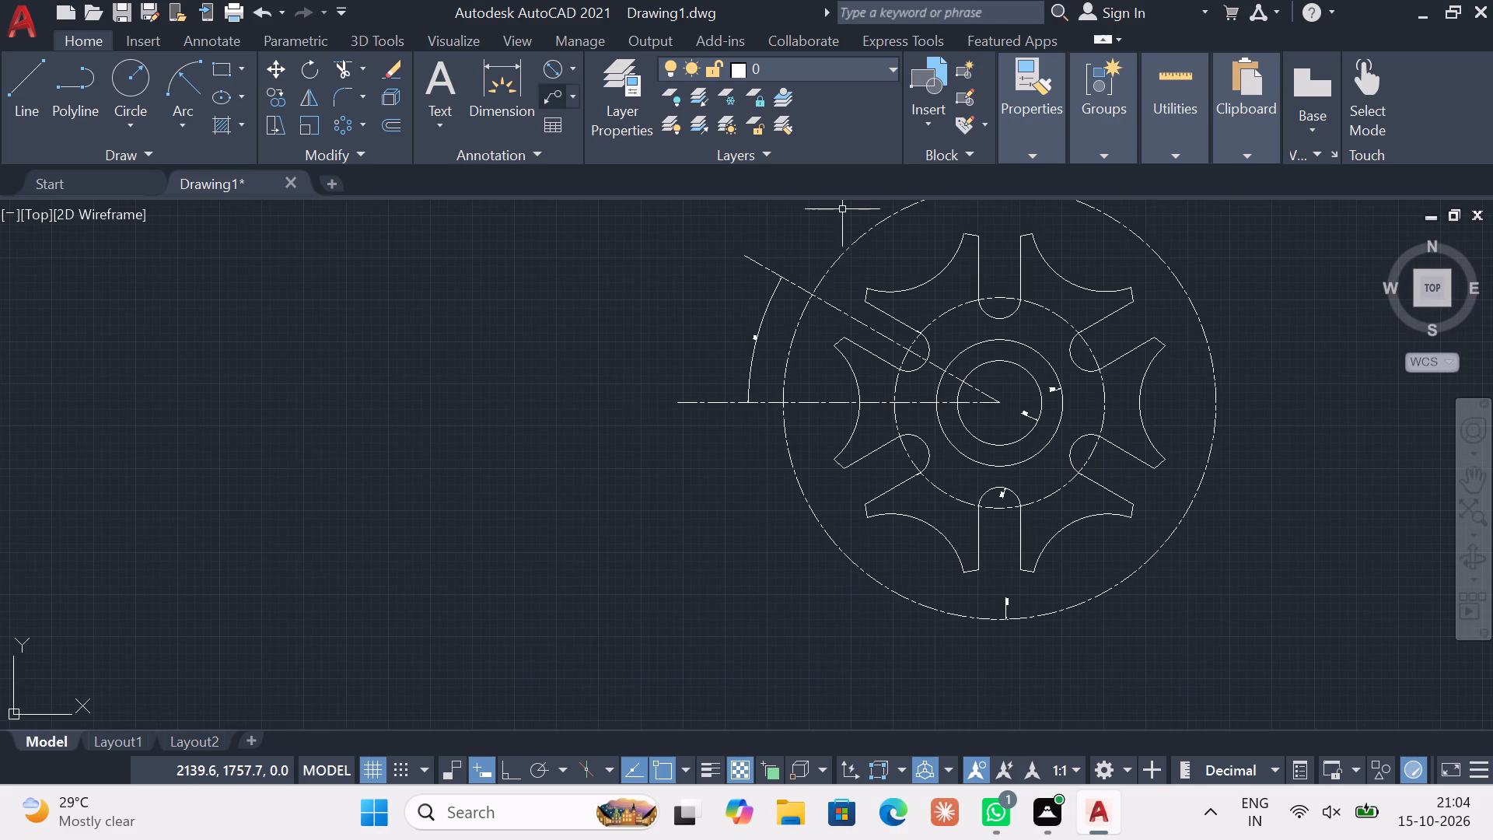
left_click(515, 76)
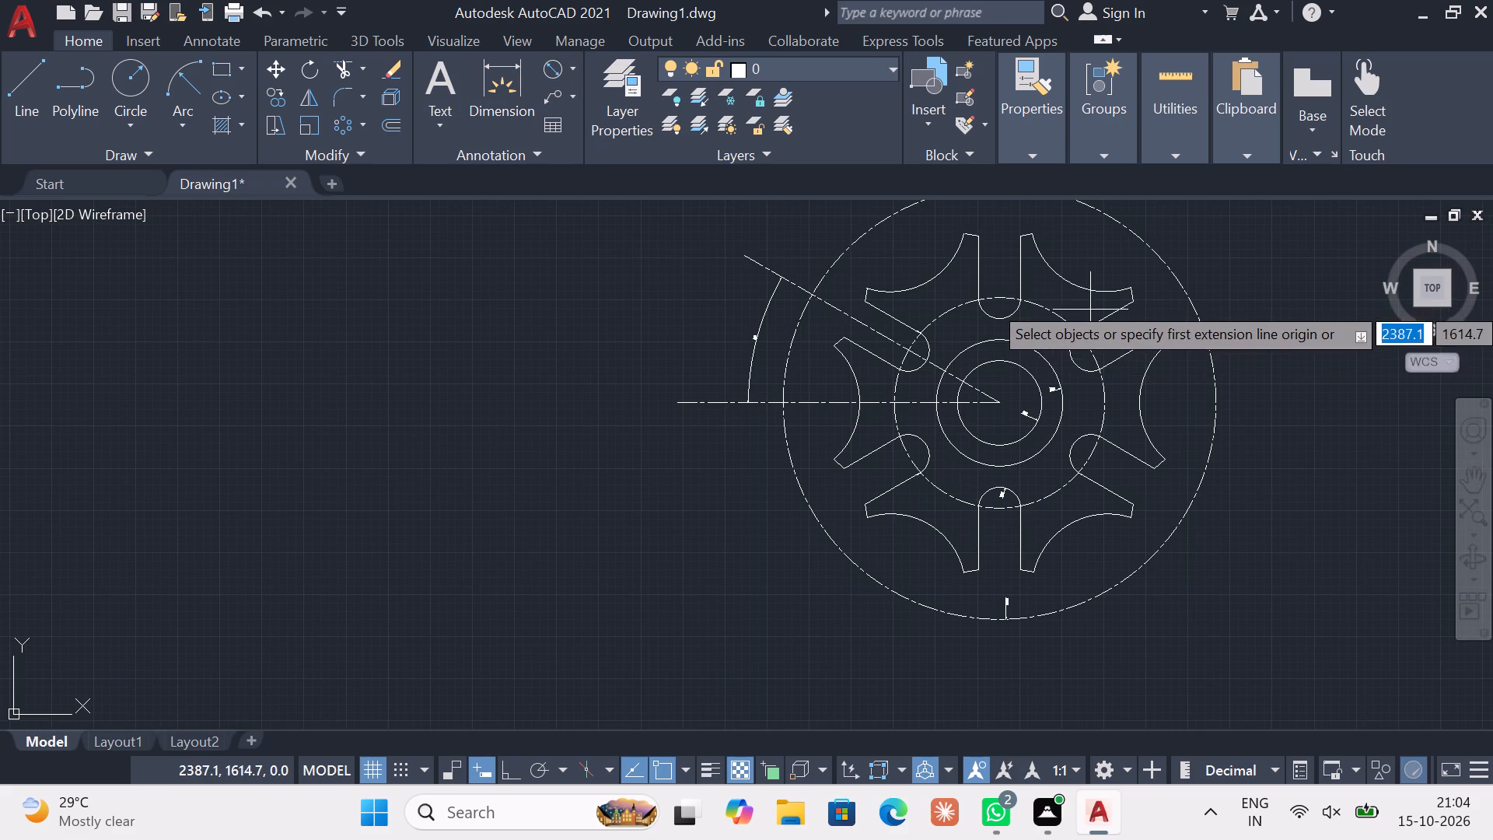
scroll(1177, 314, "up", 2)
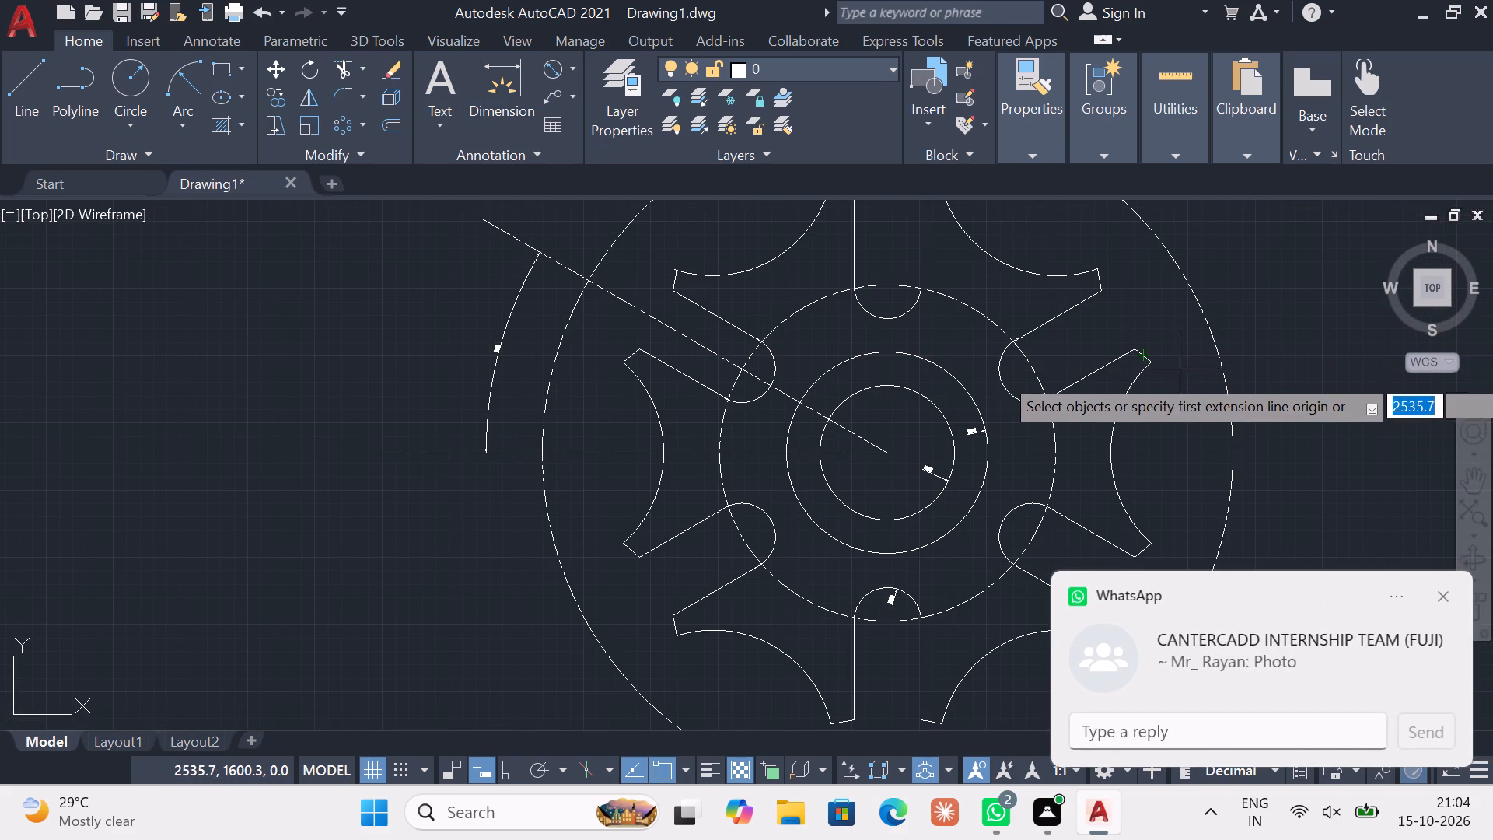
left_click(1438, 597)
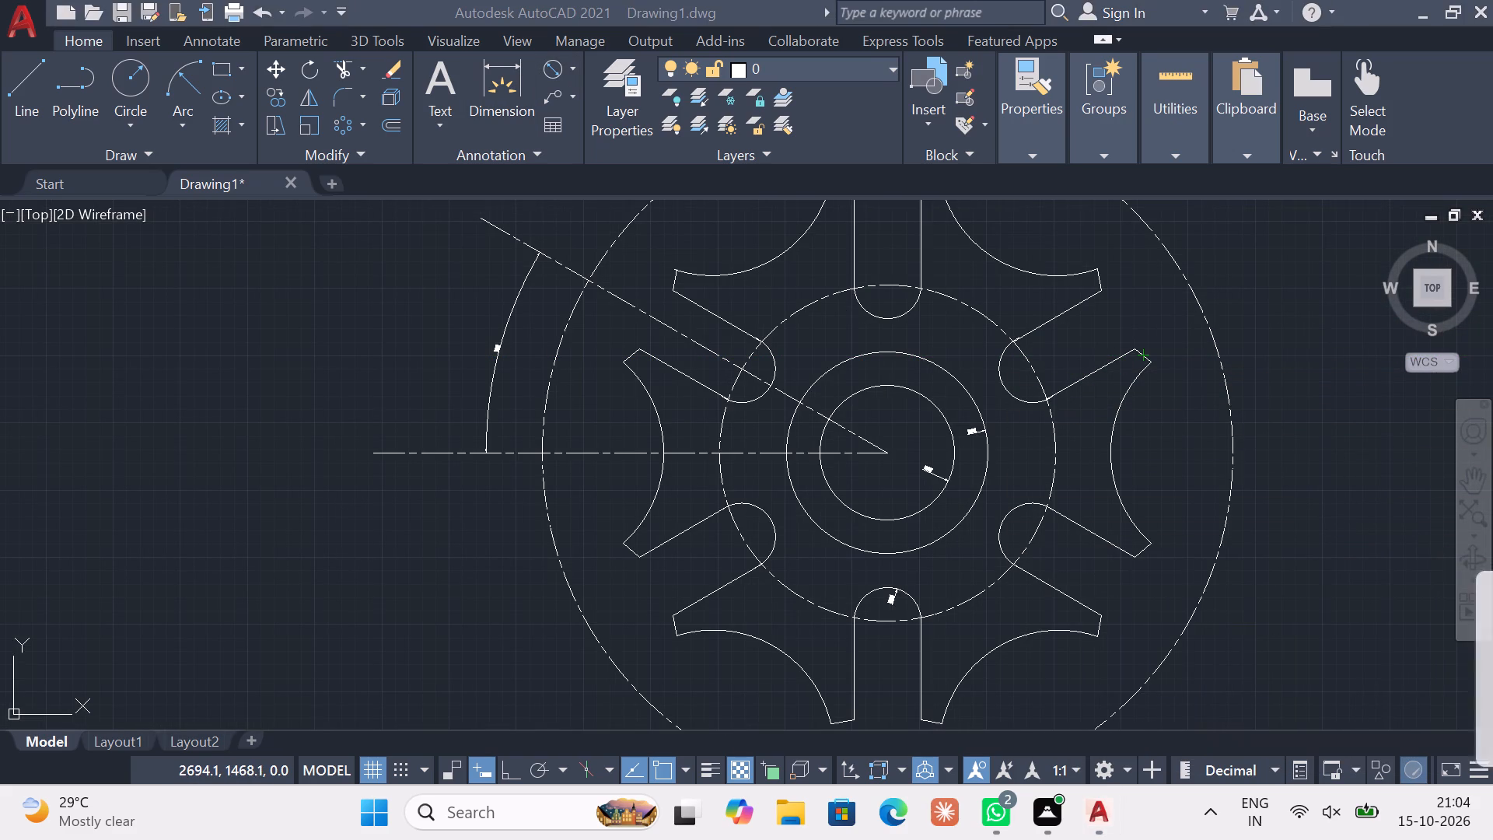
scroll(1121, 334, "up", 2)
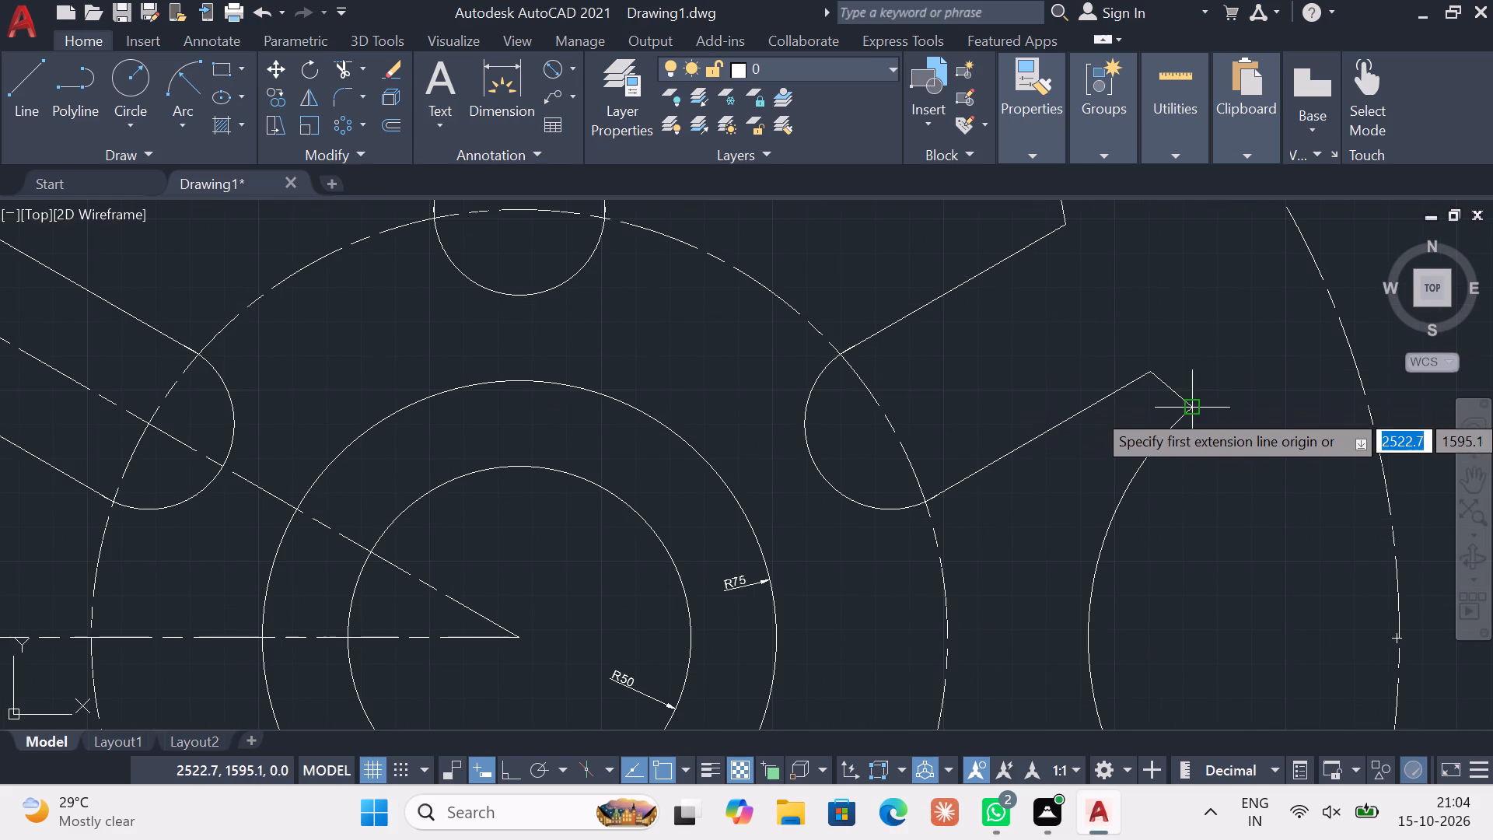
left_click(1194, 411)
left_click(1151, 376)
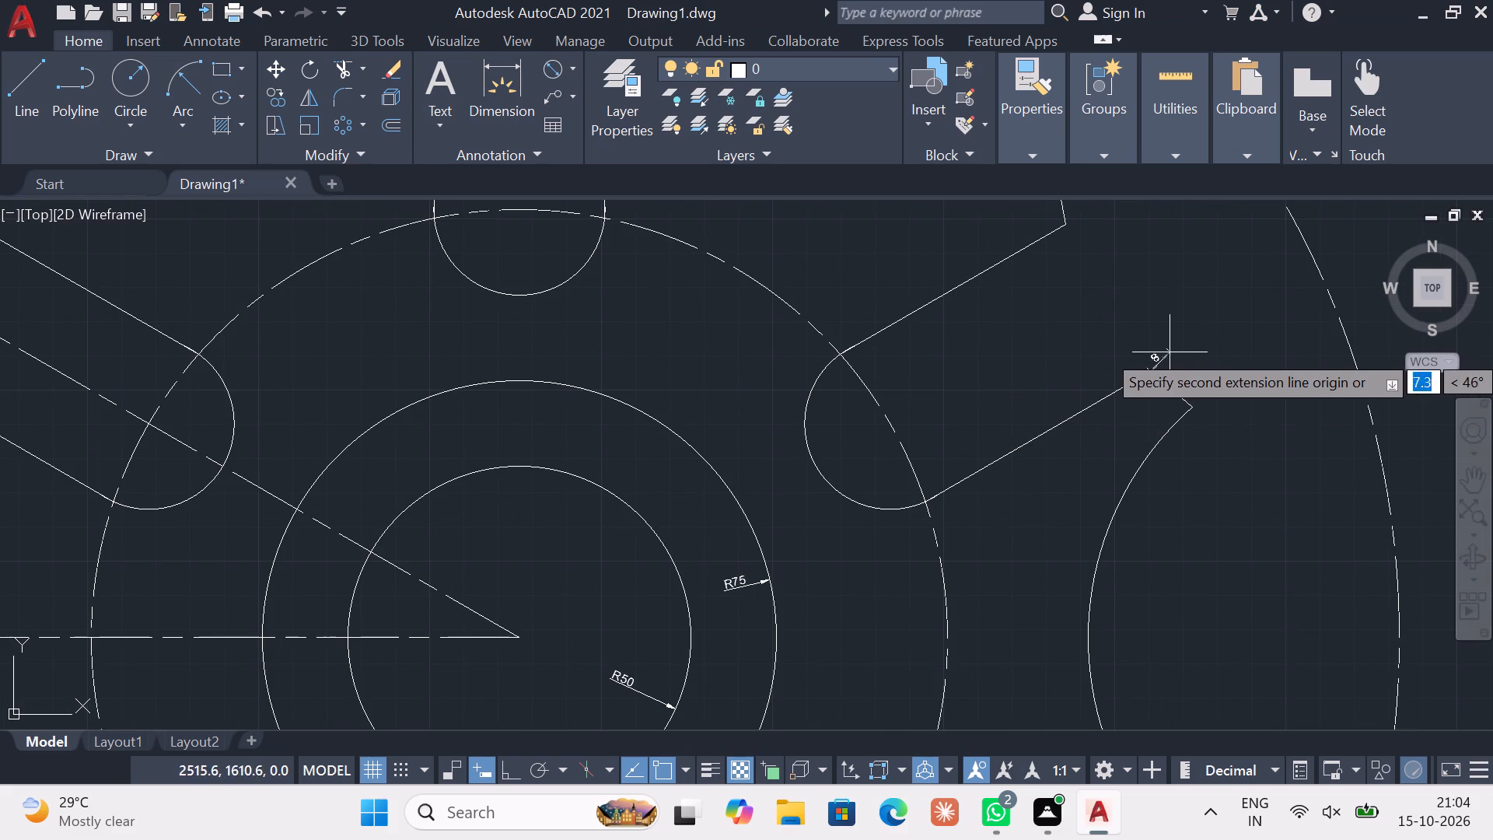
left_click(1197, 407)
left_click(1216, 376)
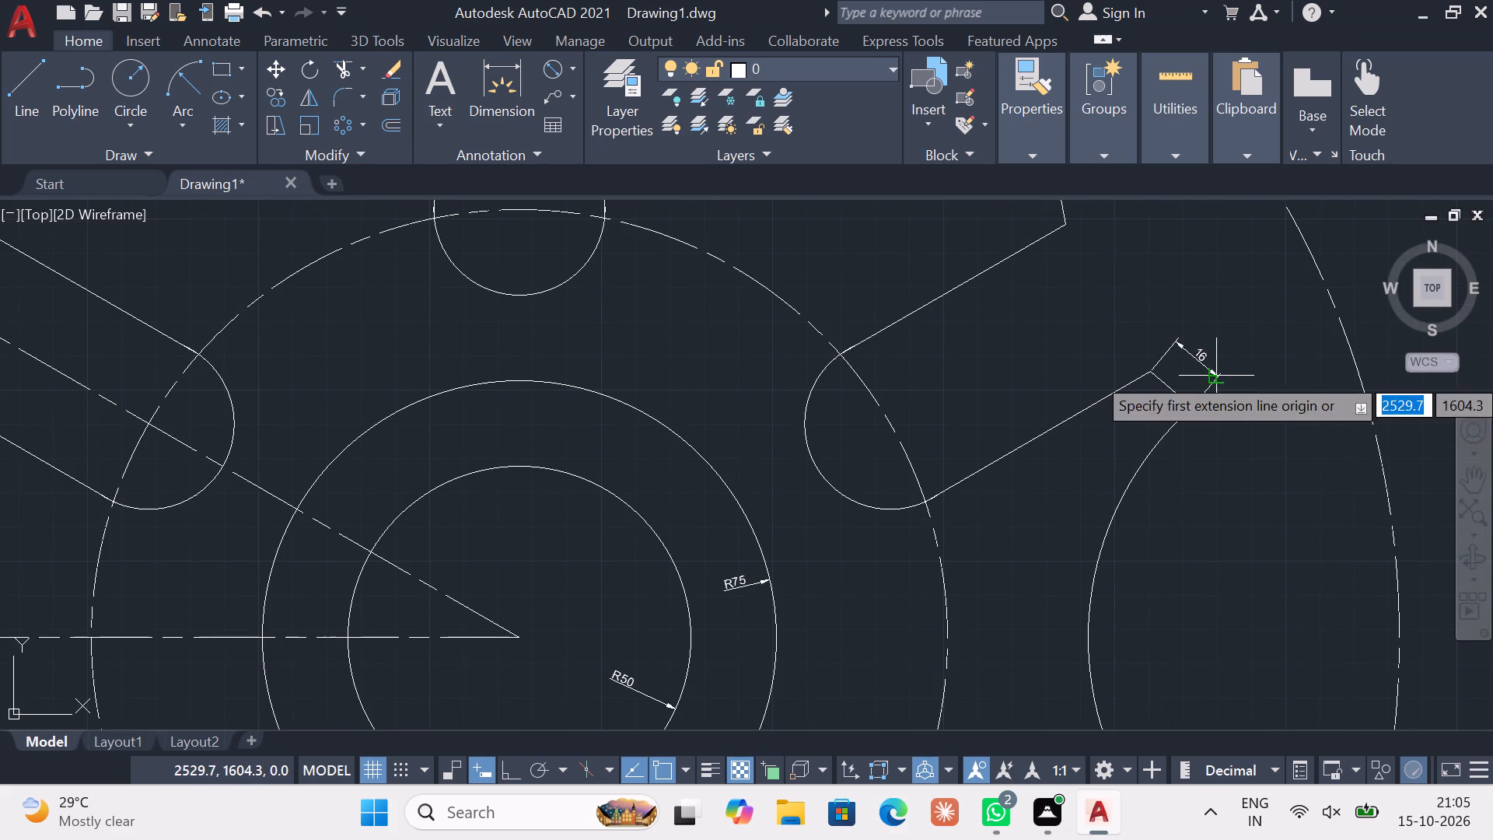
scroll(1217, 372, "up", 2)
scroll(1200, 376, "down", 4)
key("Escape")
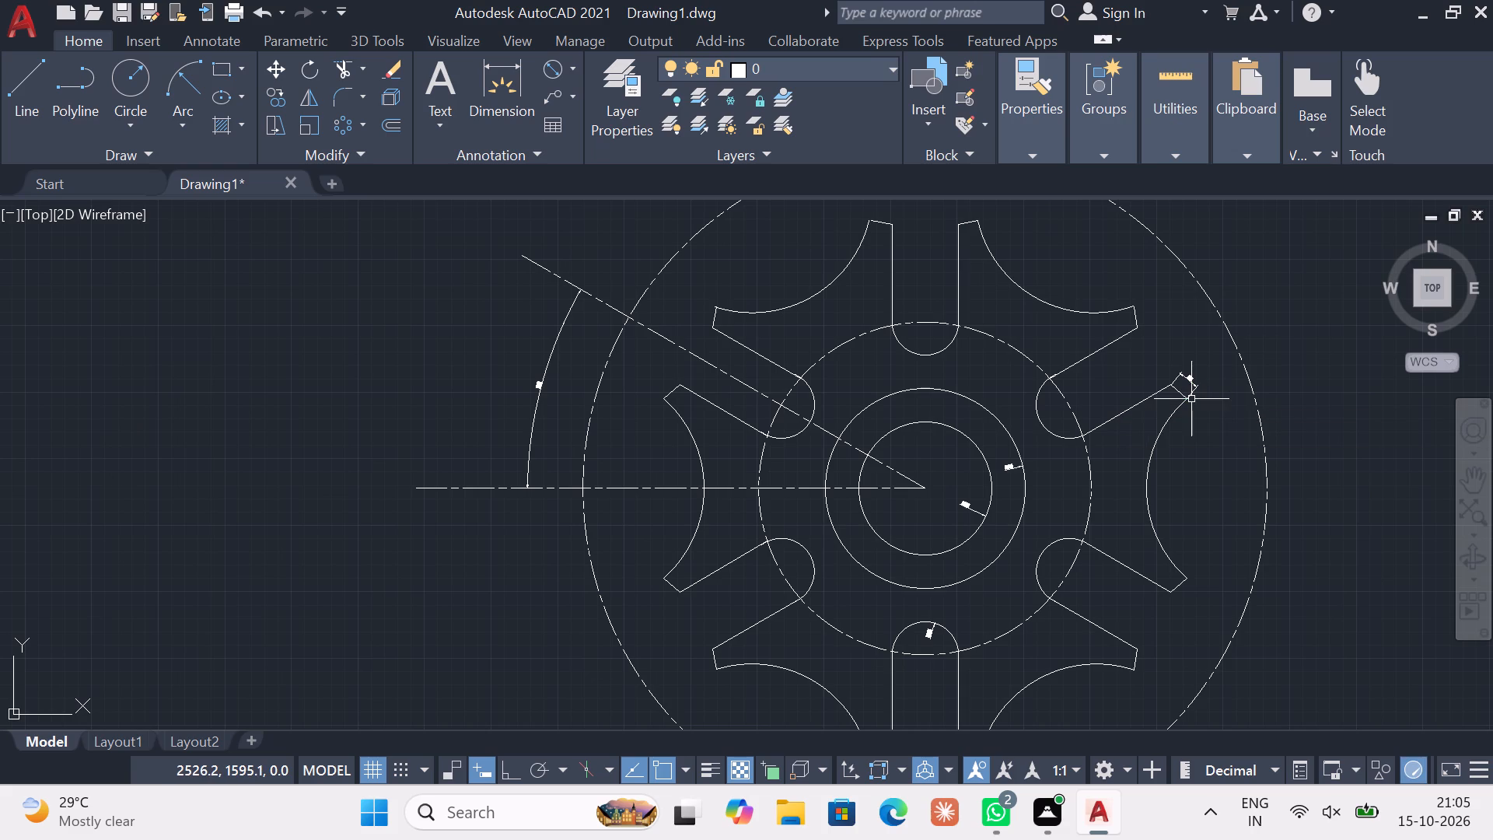
key("Escape")
key("Escape")
key("Escape")
scroll(1187, 403, "down", 1)
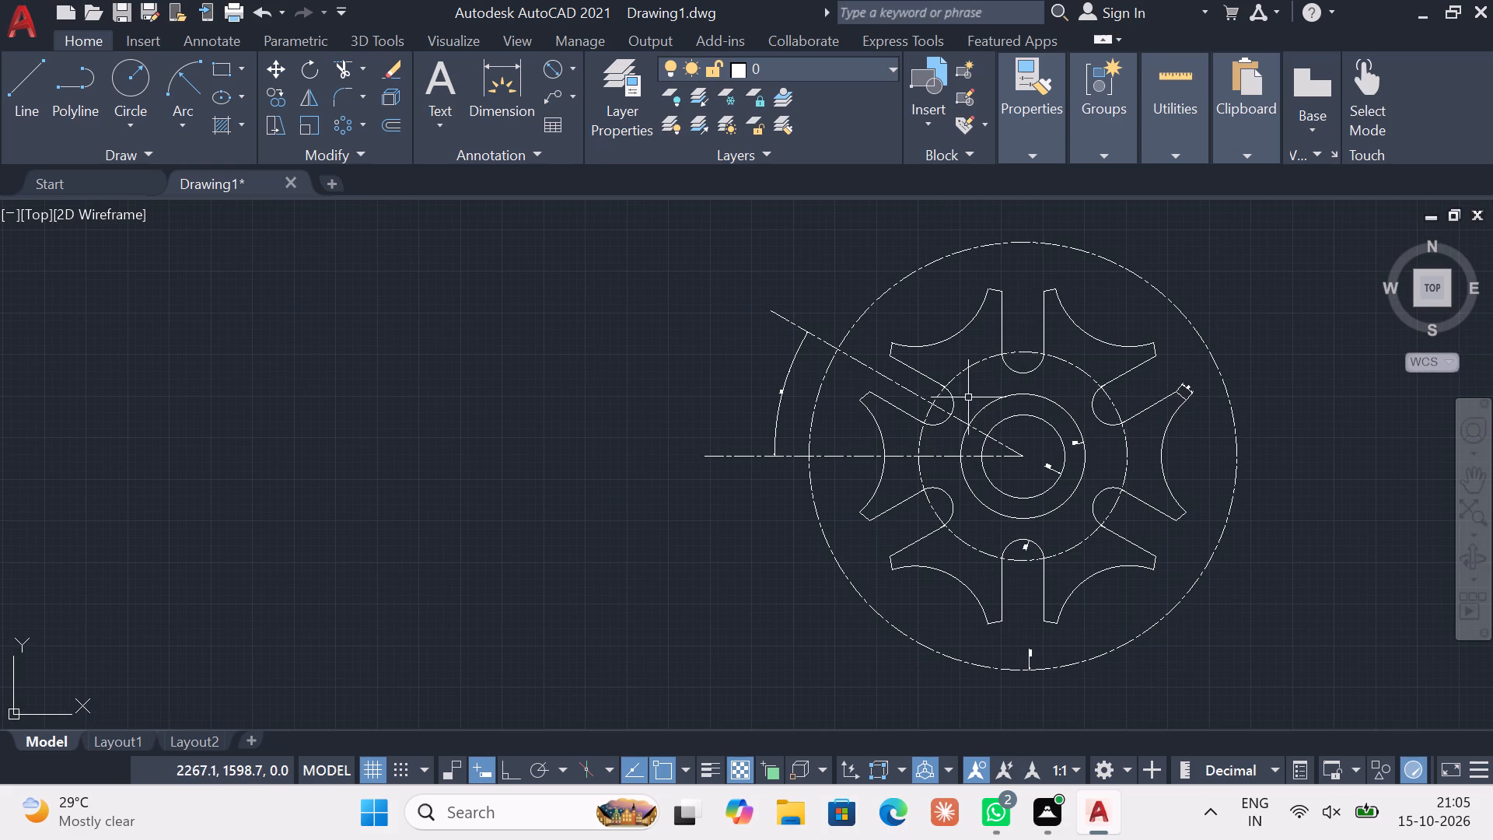
key("Escape")
key("Escape")
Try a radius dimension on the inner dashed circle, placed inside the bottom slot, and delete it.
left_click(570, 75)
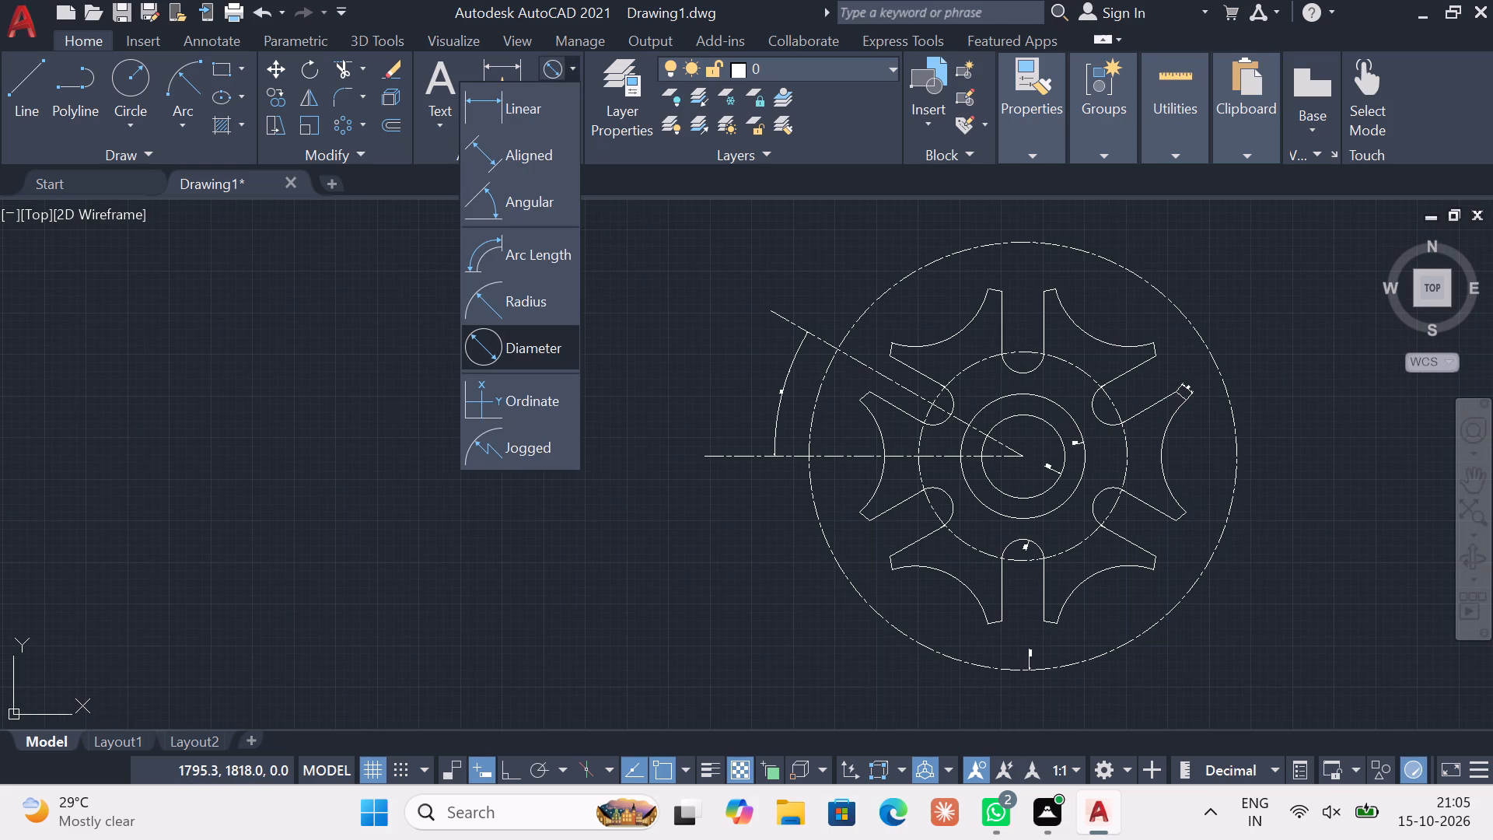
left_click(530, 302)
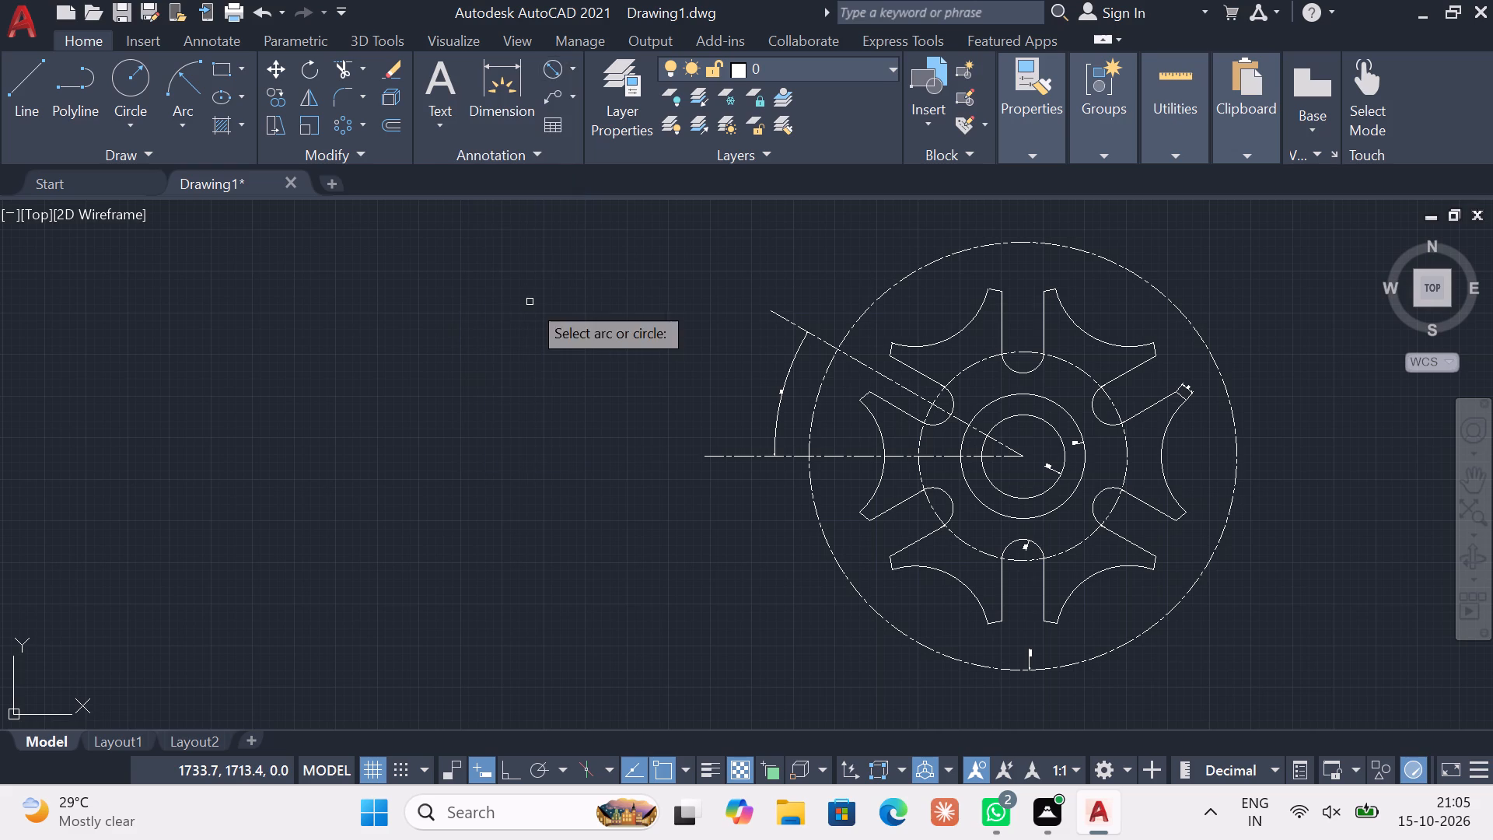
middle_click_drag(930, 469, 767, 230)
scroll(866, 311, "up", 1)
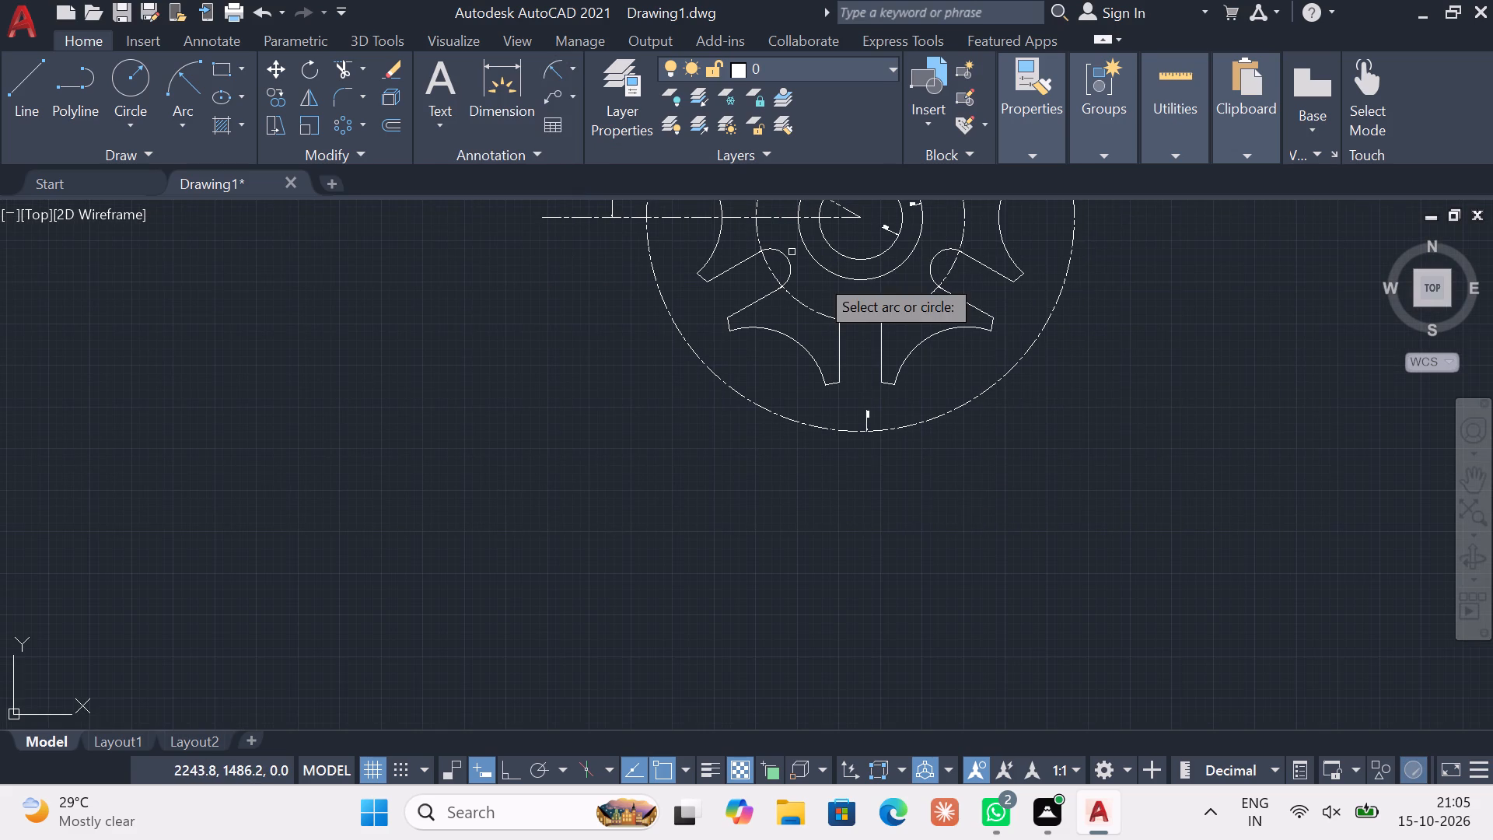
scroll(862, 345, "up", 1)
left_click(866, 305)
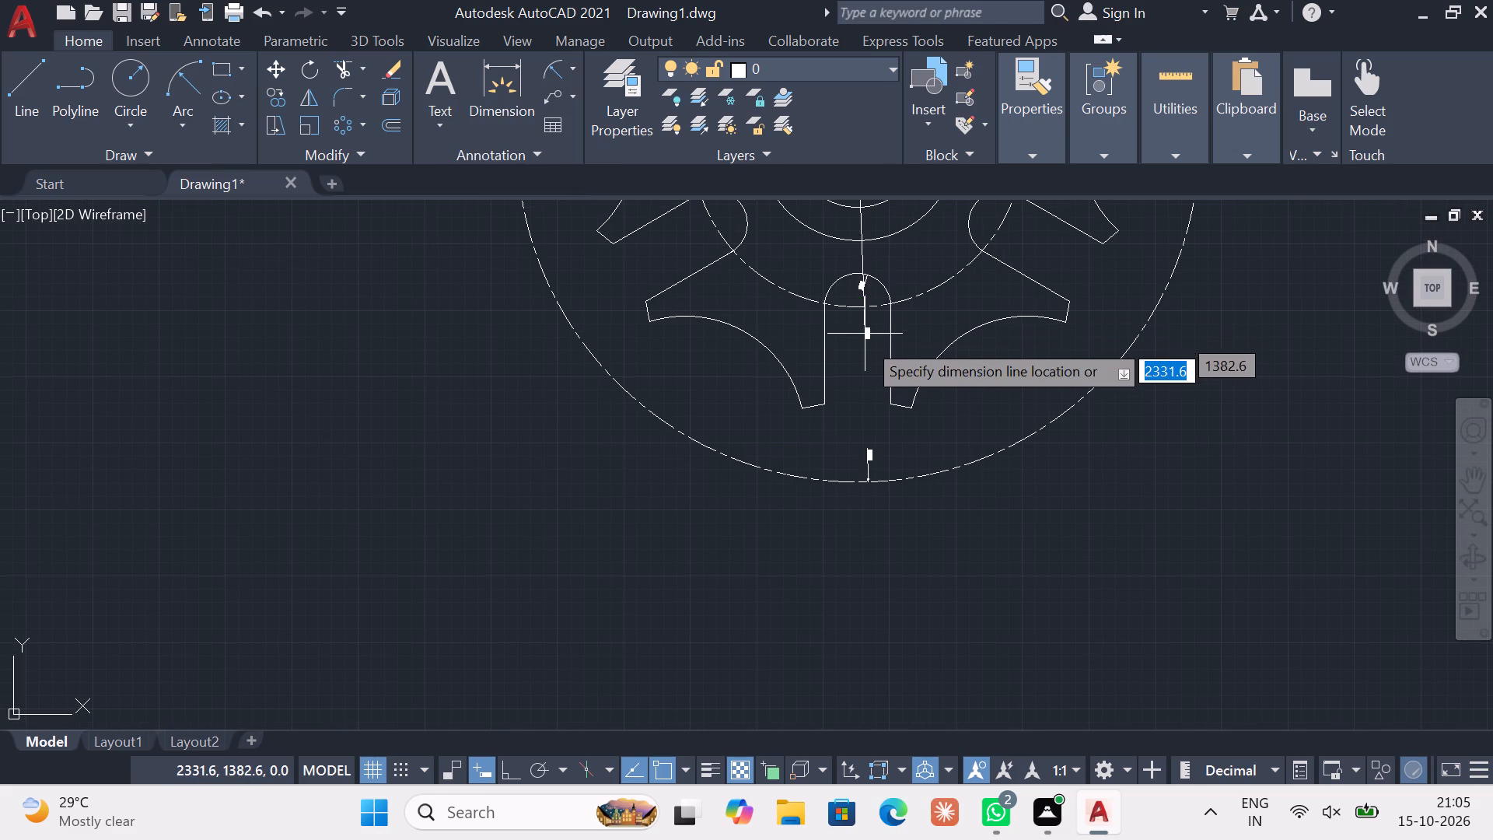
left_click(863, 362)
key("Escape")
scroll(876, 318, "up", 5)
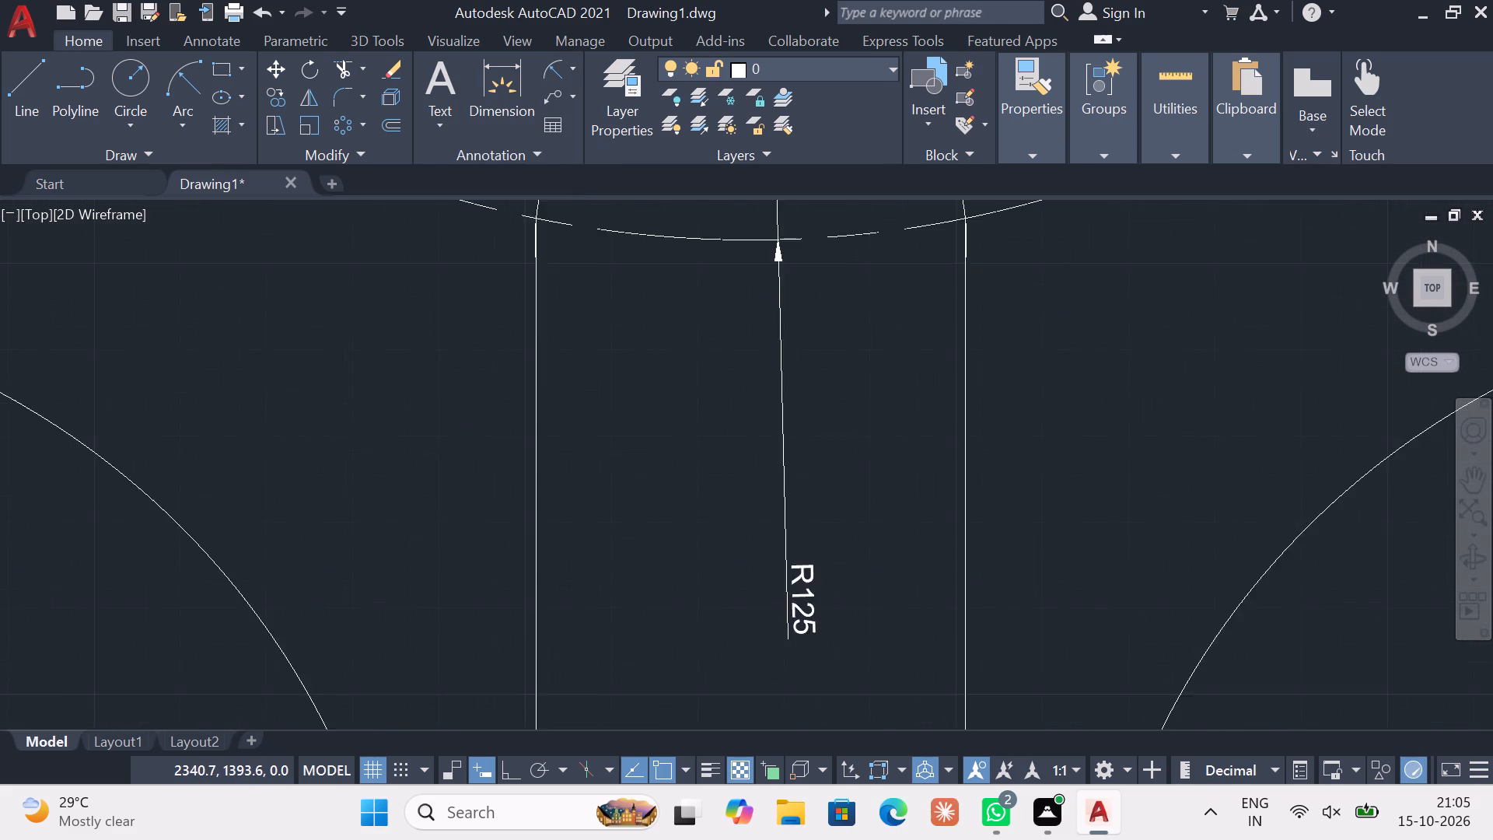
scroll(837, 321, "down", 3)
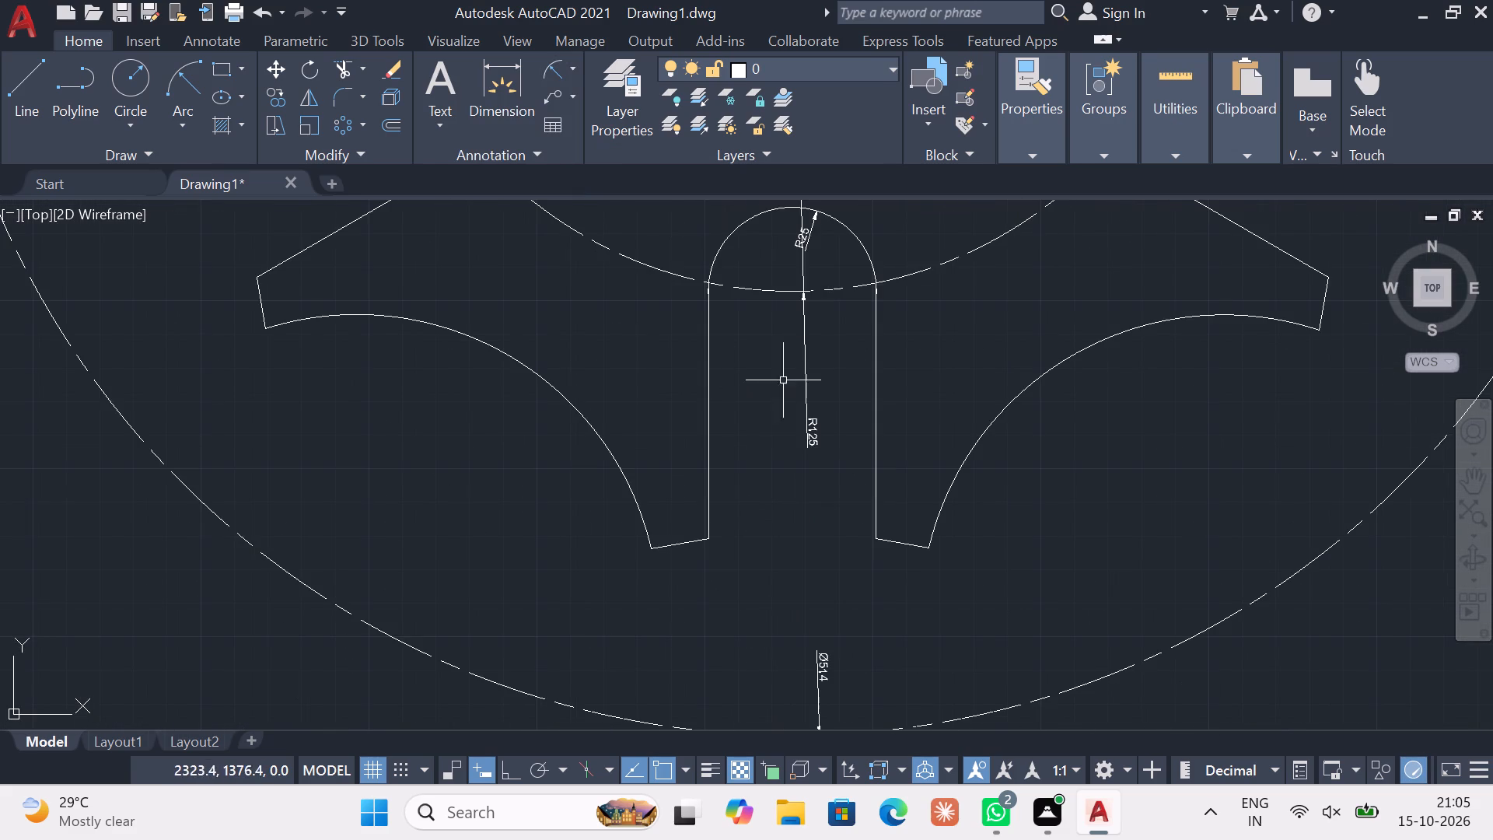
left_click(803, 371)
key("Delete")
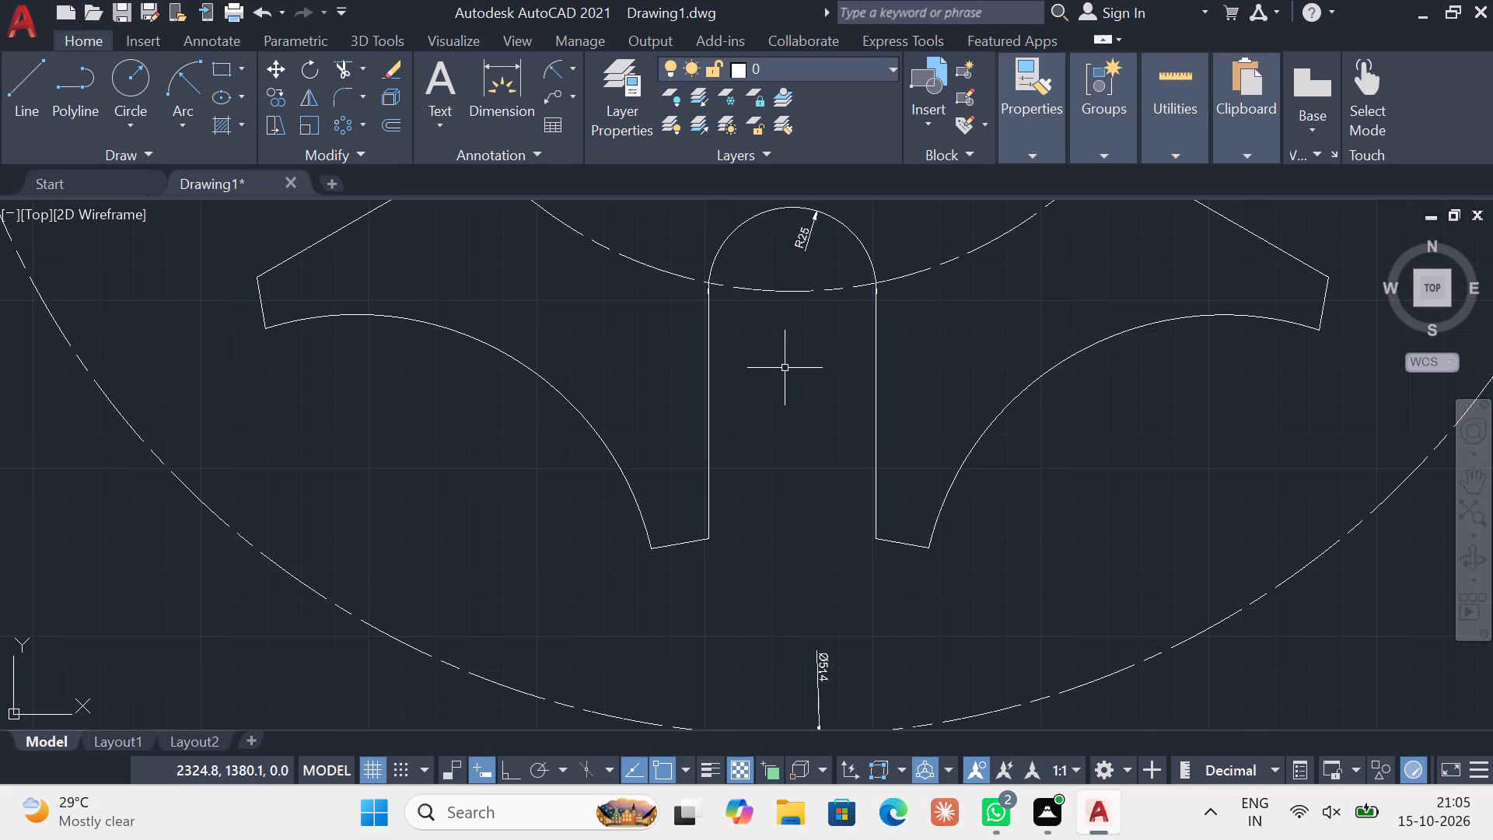
Turn Ortho mode on and add a radius dimension to the inner dashed circle, with its text inside the bottom slot.
left_click(511, 771)
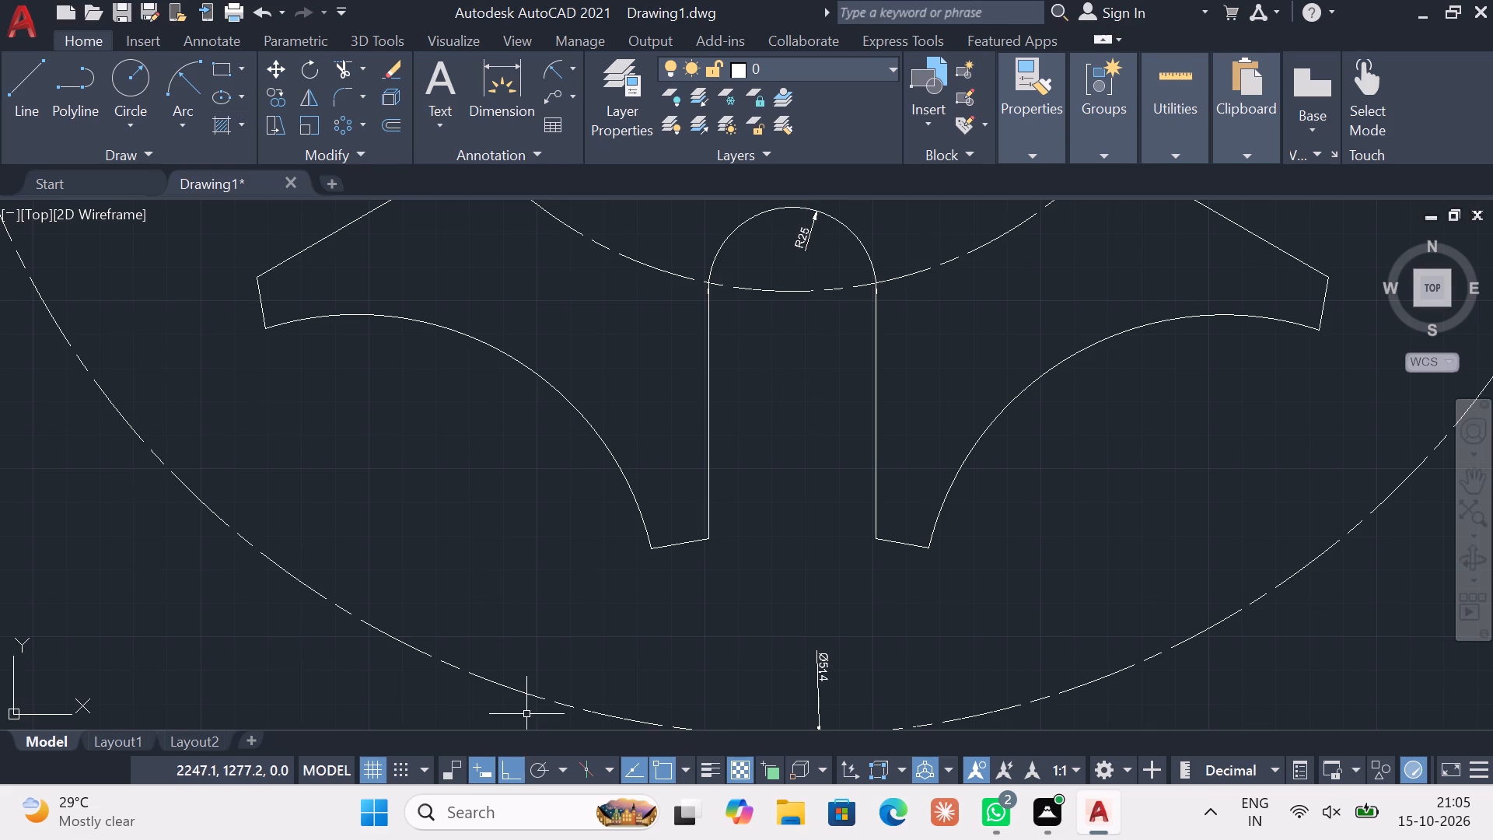
left_click(540, 65)
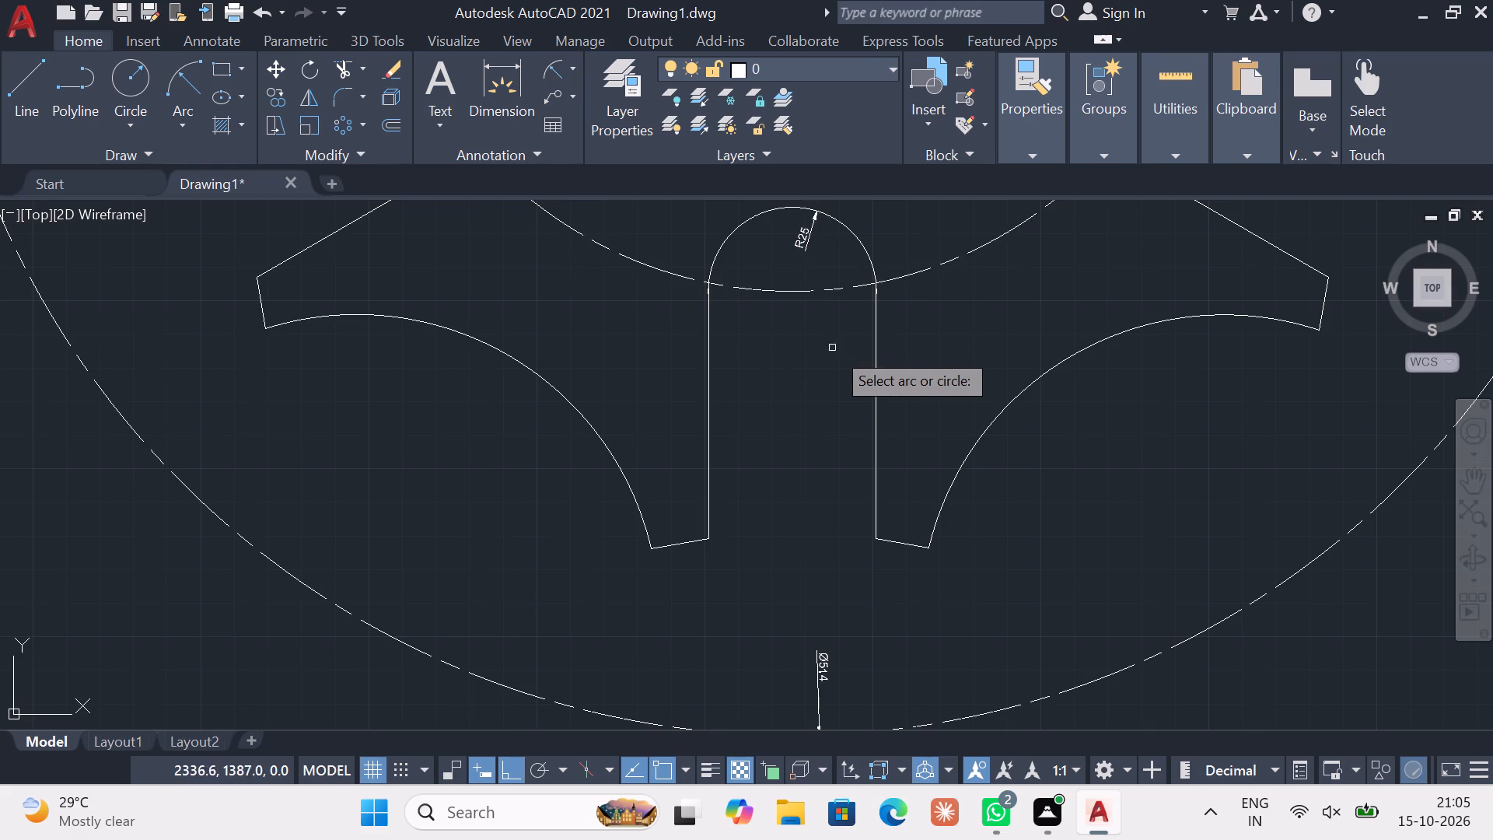
left_click(811, 293)
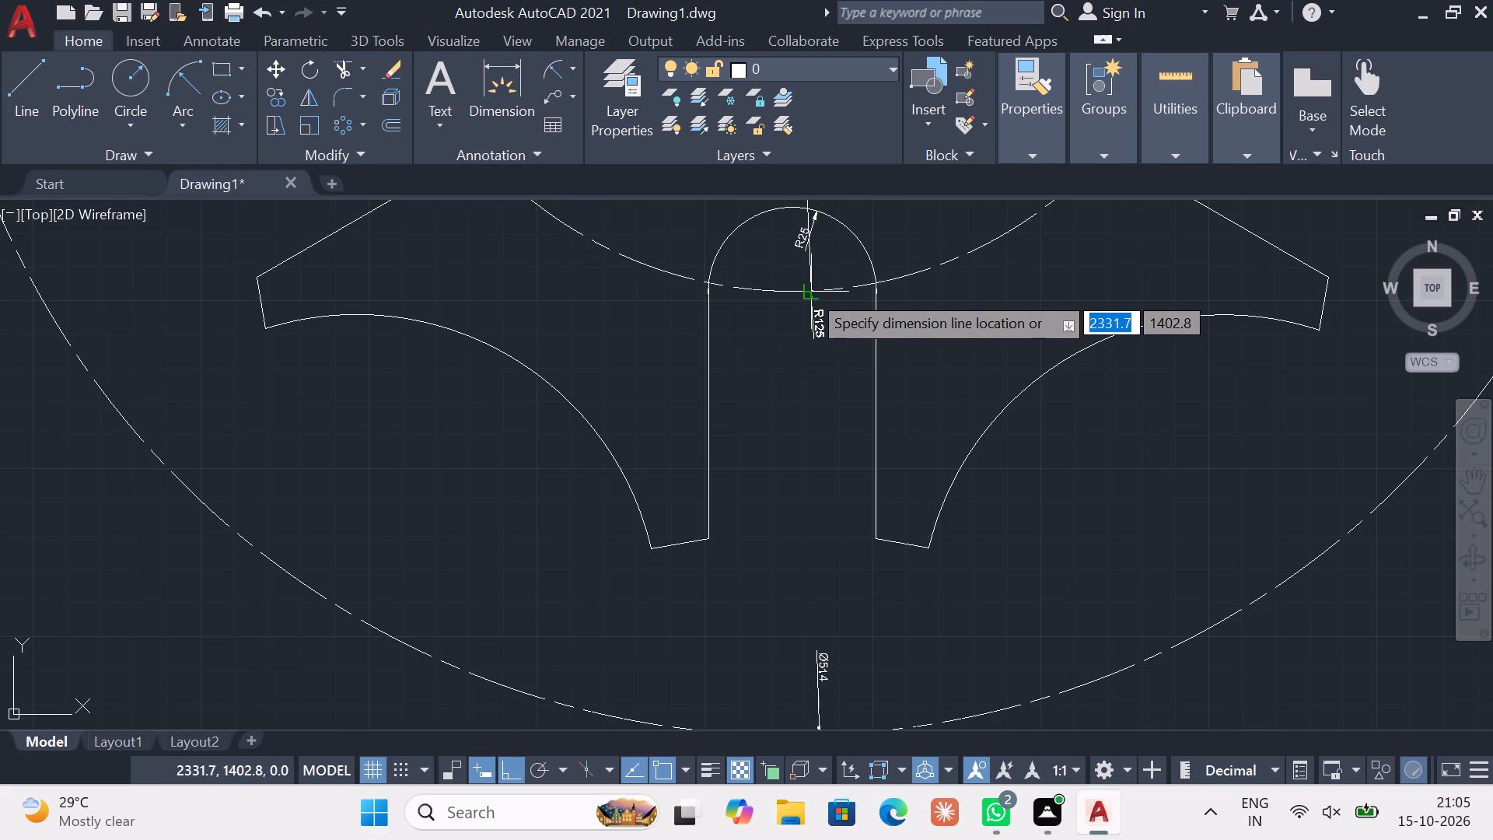
left_click(798, 378)
key("Escape")
key("Escape")
key("Escape")
key("Escape")
Add a radius dimension to the lower-left concave arc, with its text just outside the part below the arc.
scroll(663, 414, "down", 1)
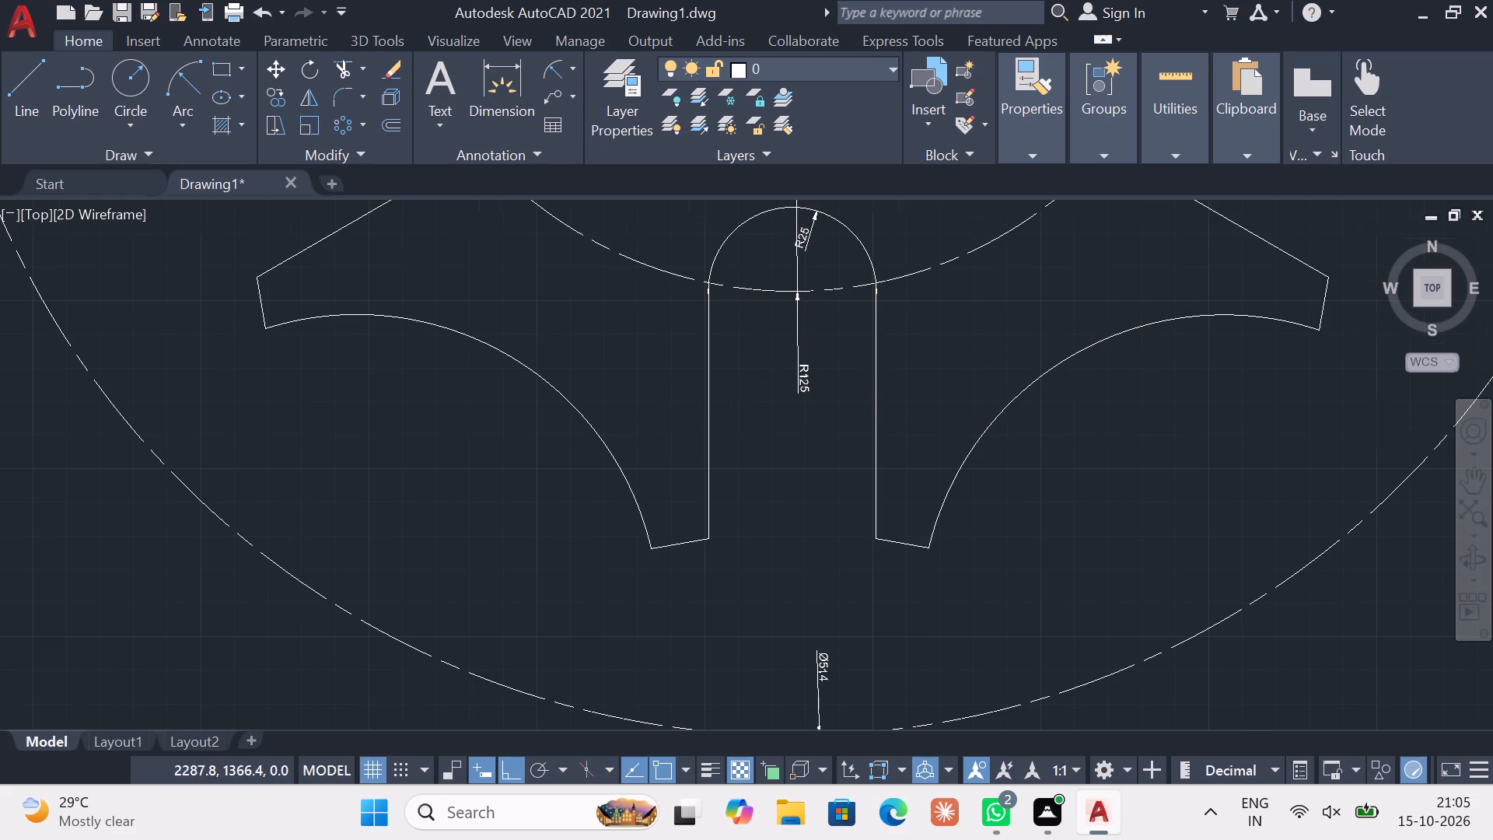
scroll(663, 414, "down", 3)
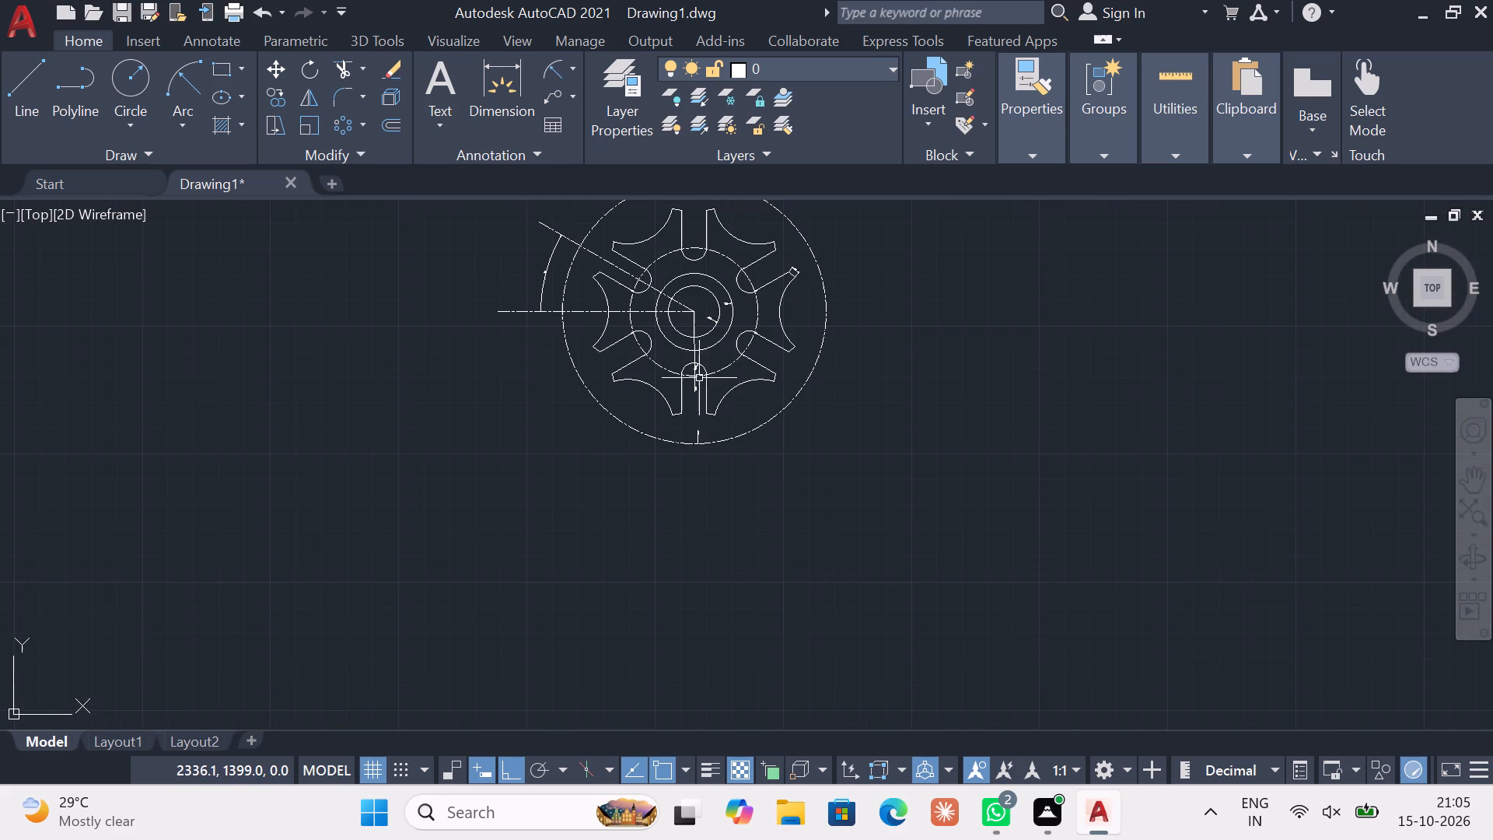
scroll(704, 379, "up", 2)
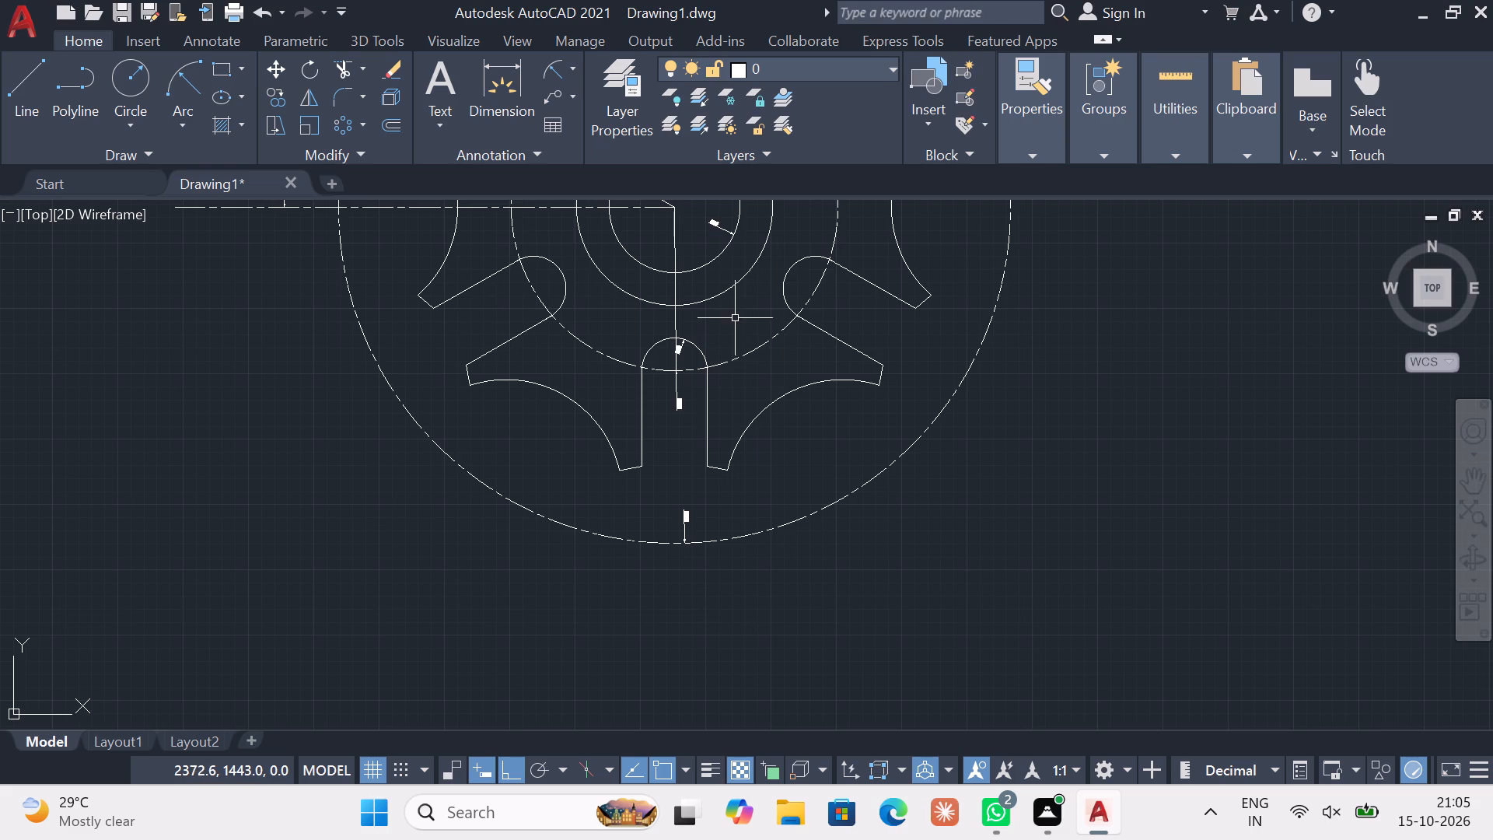
left_click(560, 76)
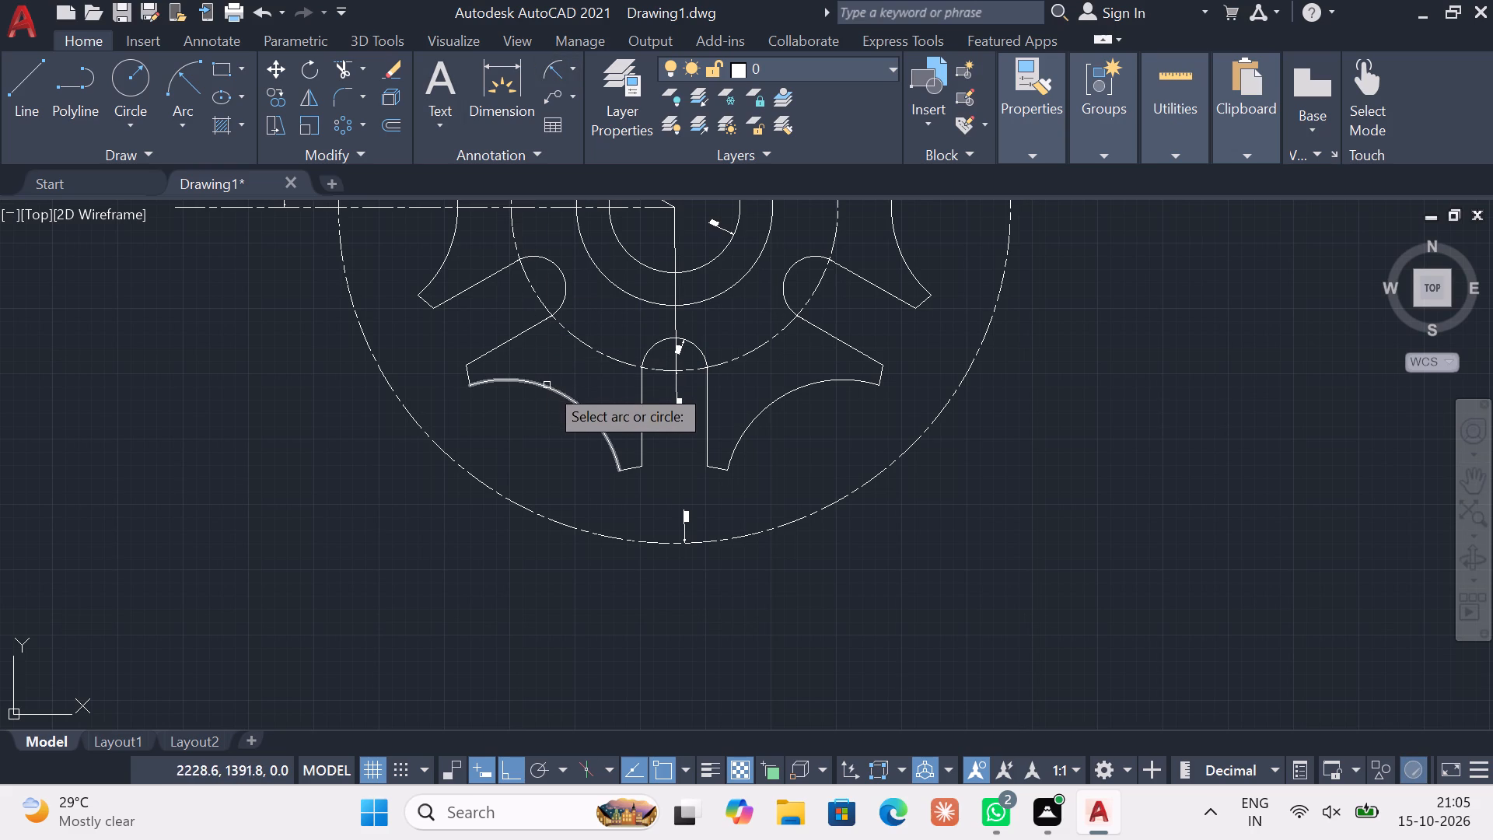
left_click(547, 387)
left_click(520, 421)
Add a radius dimension to the lower-right concave arc, with its text just outside the part below the arc.
scroll(520, 421, "up", 3)
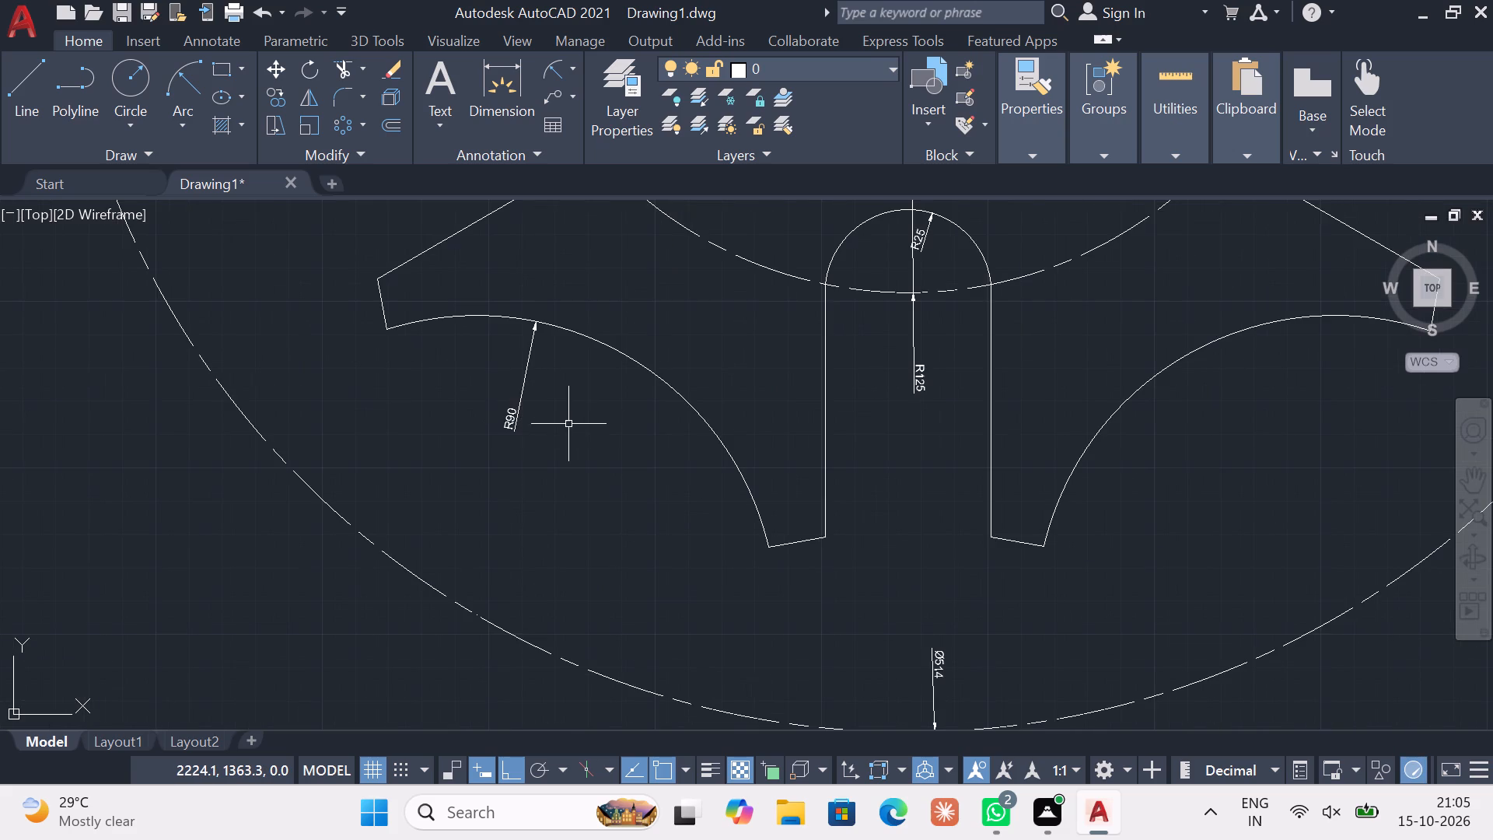
scroll(568, 424, "down", 2)
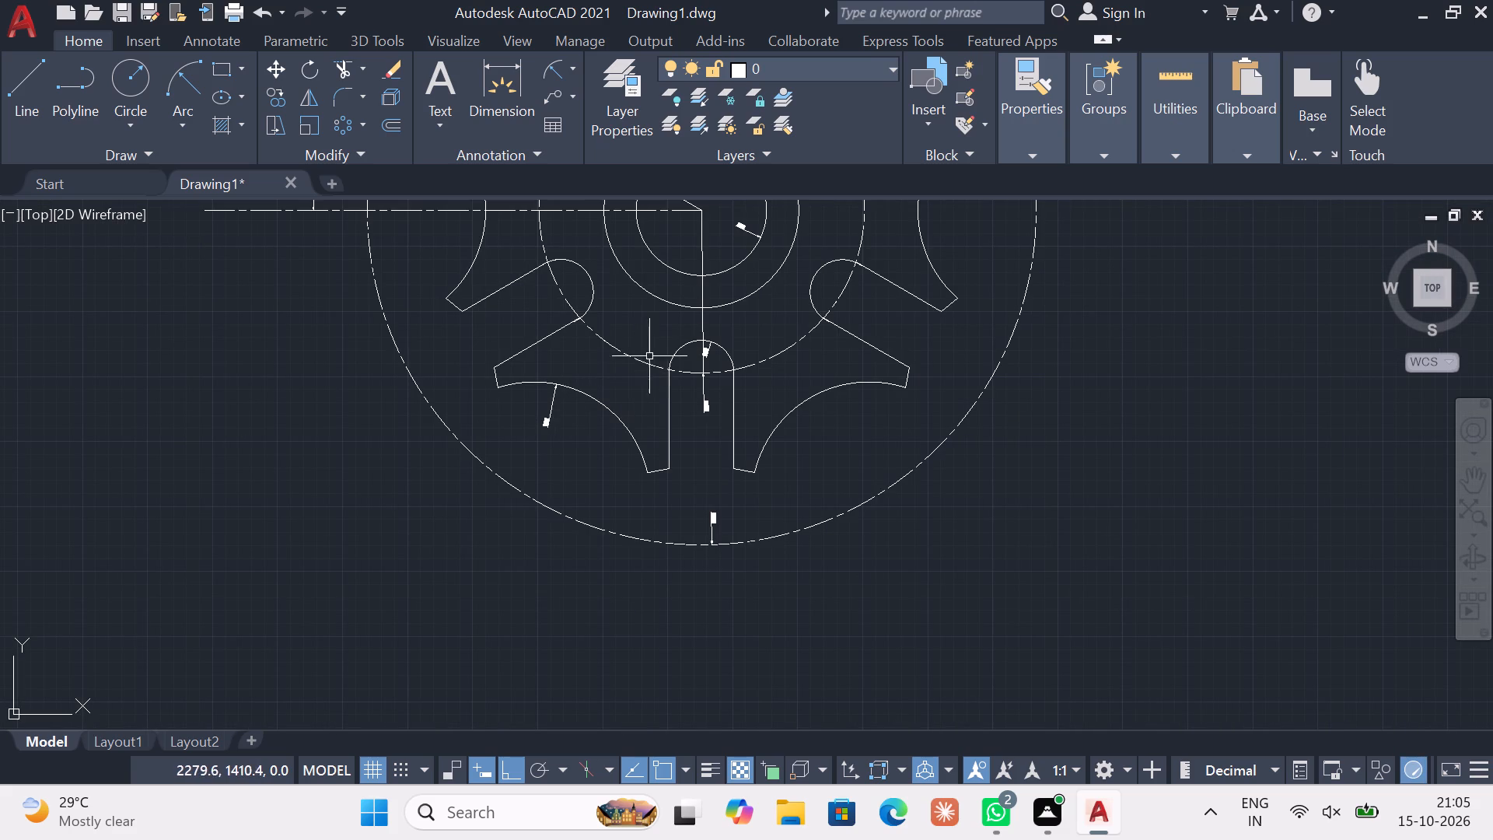
left_click(558, 65)
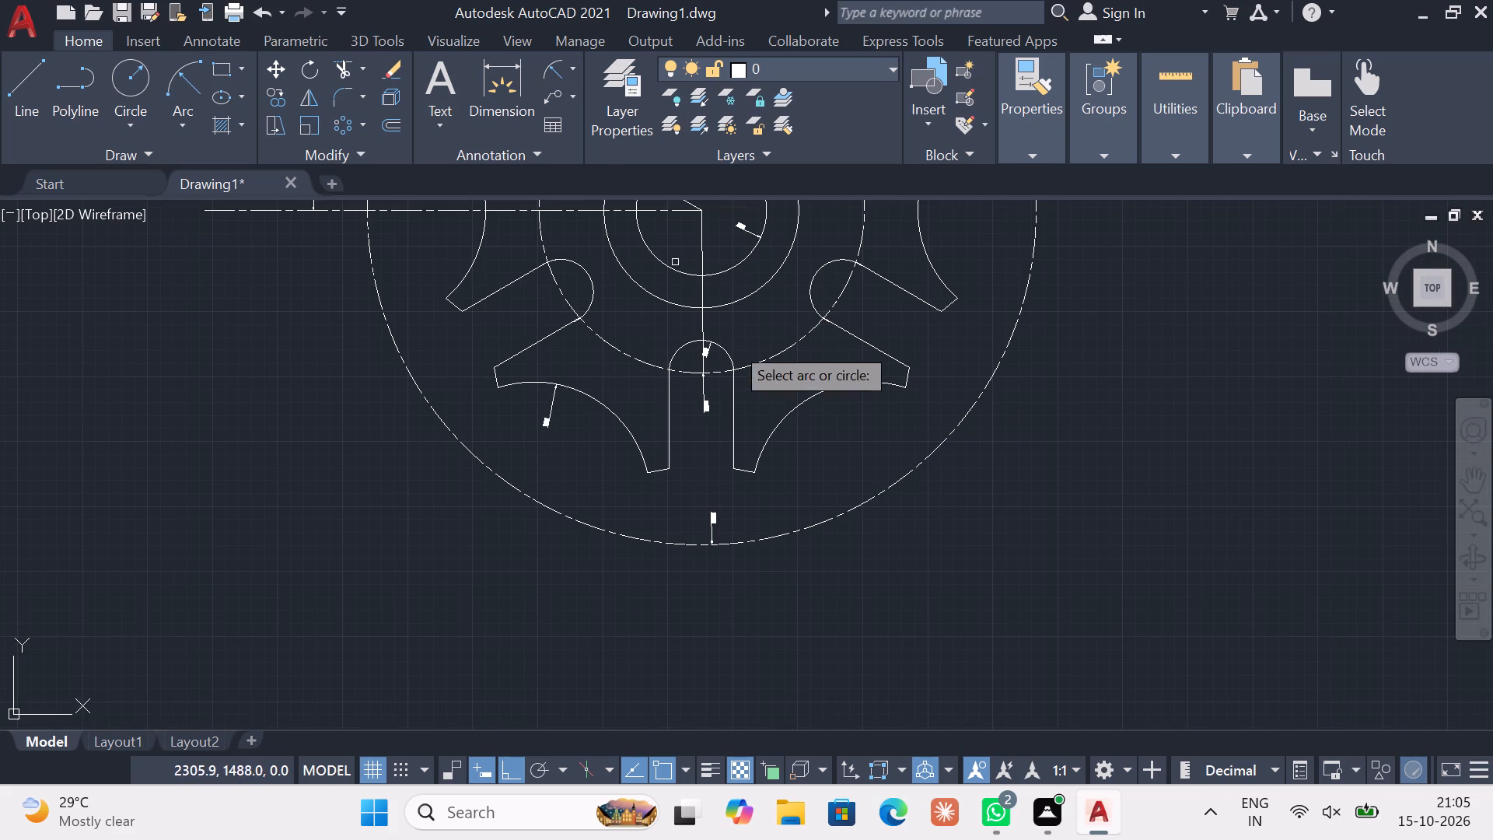
left_click(812, 395)
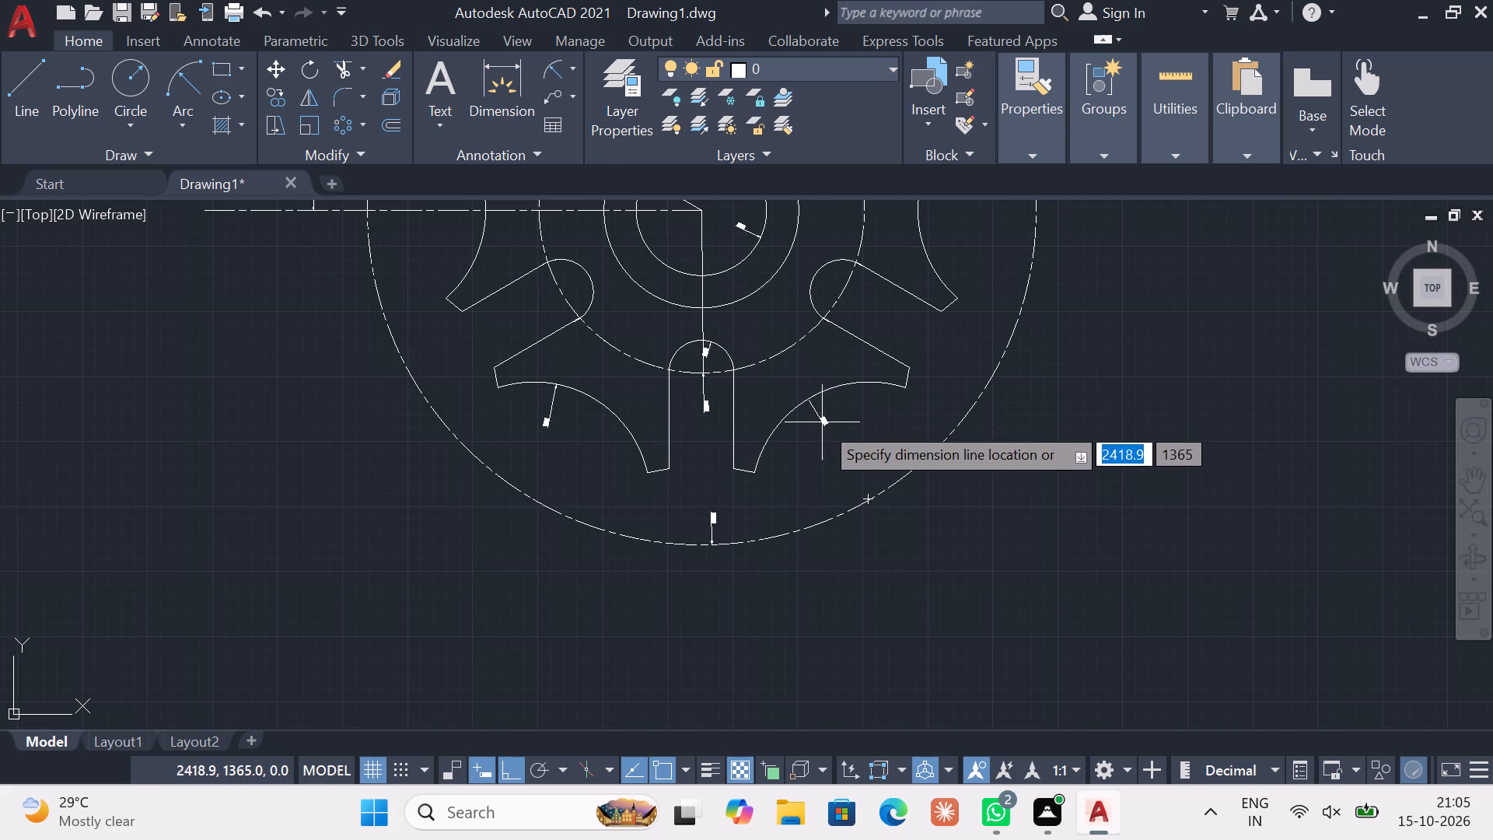
left_click(822, 423)
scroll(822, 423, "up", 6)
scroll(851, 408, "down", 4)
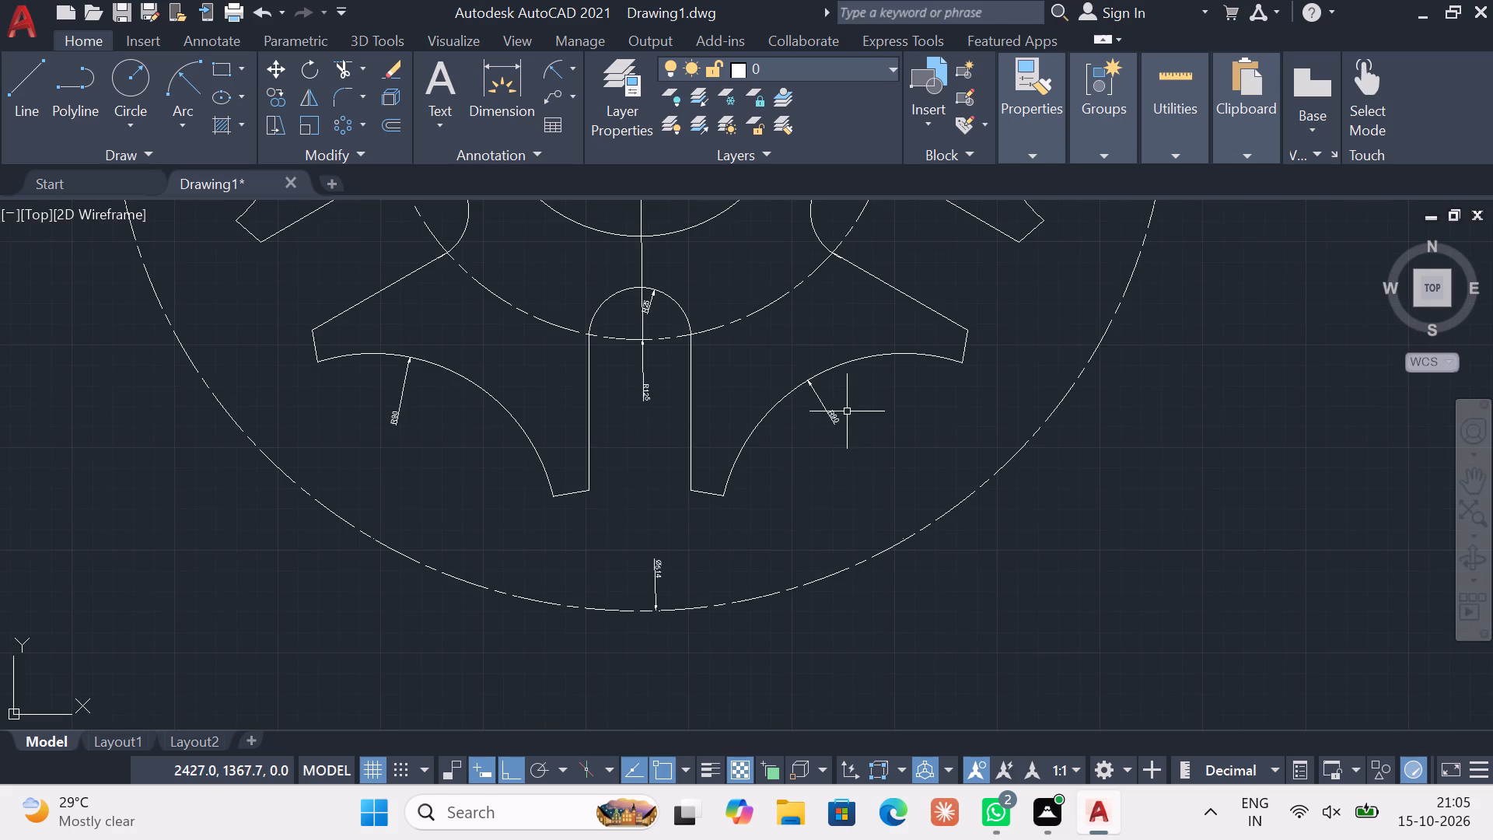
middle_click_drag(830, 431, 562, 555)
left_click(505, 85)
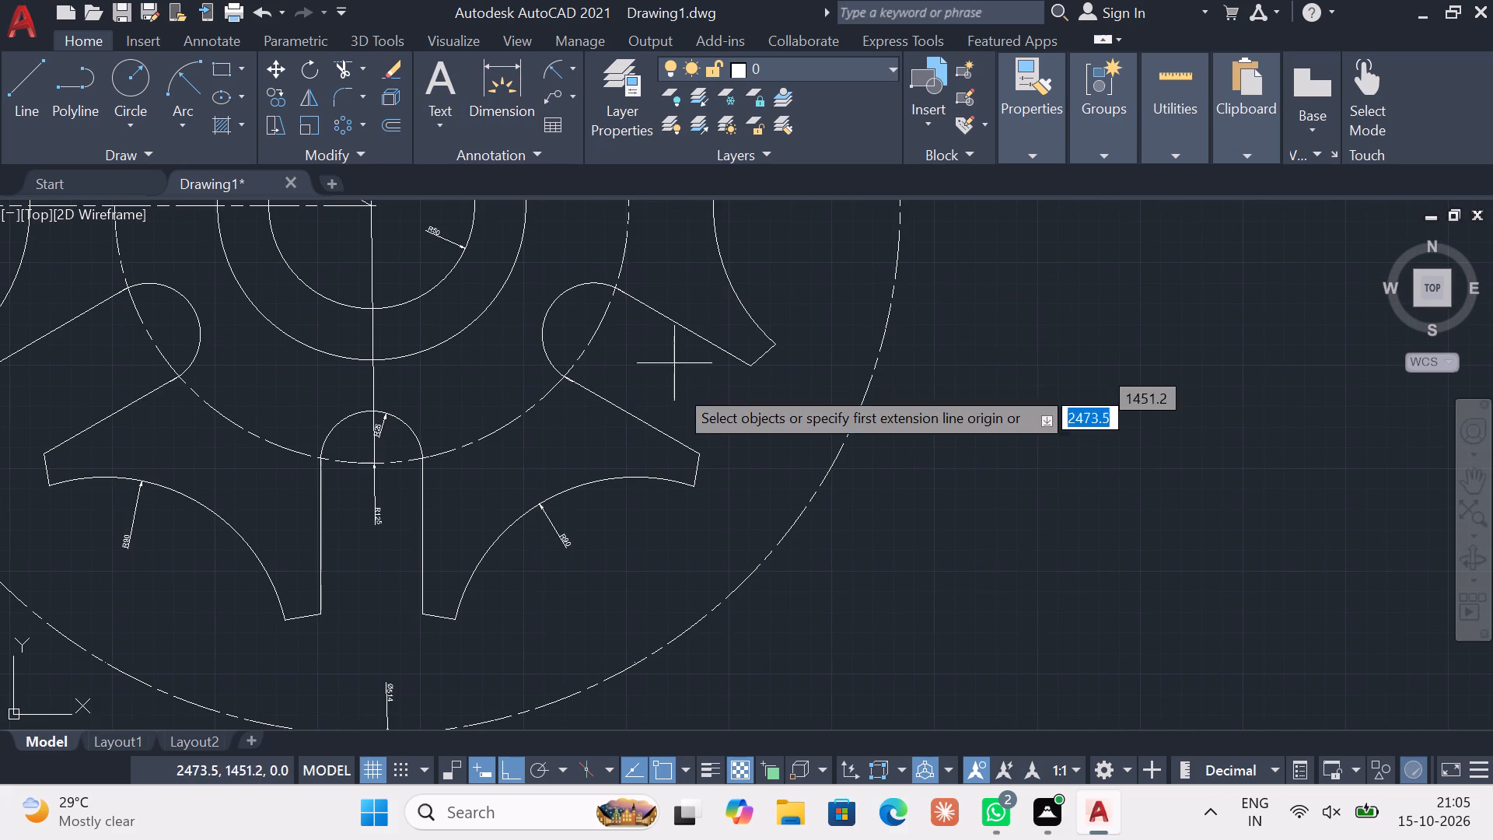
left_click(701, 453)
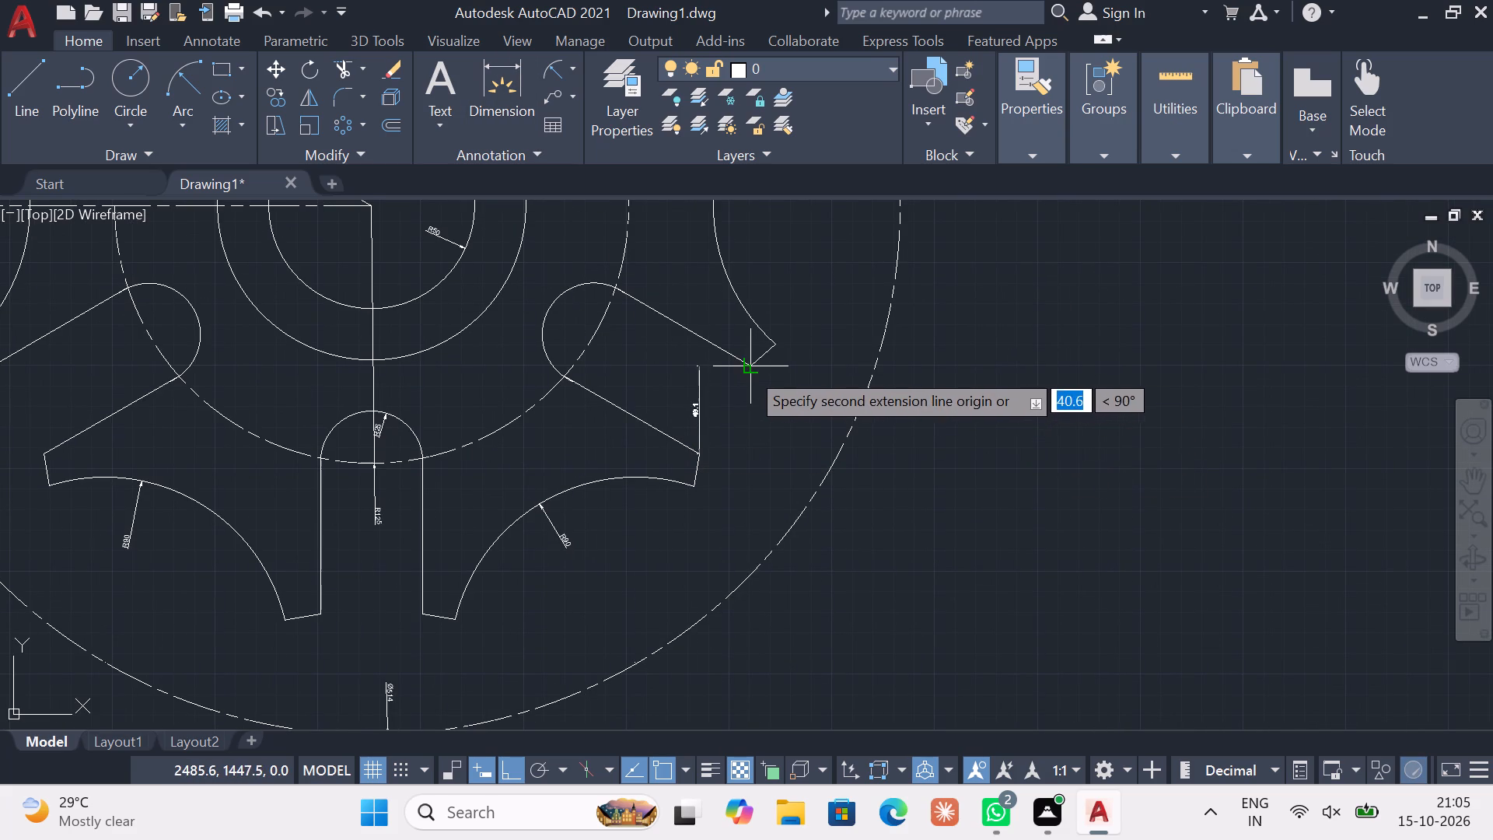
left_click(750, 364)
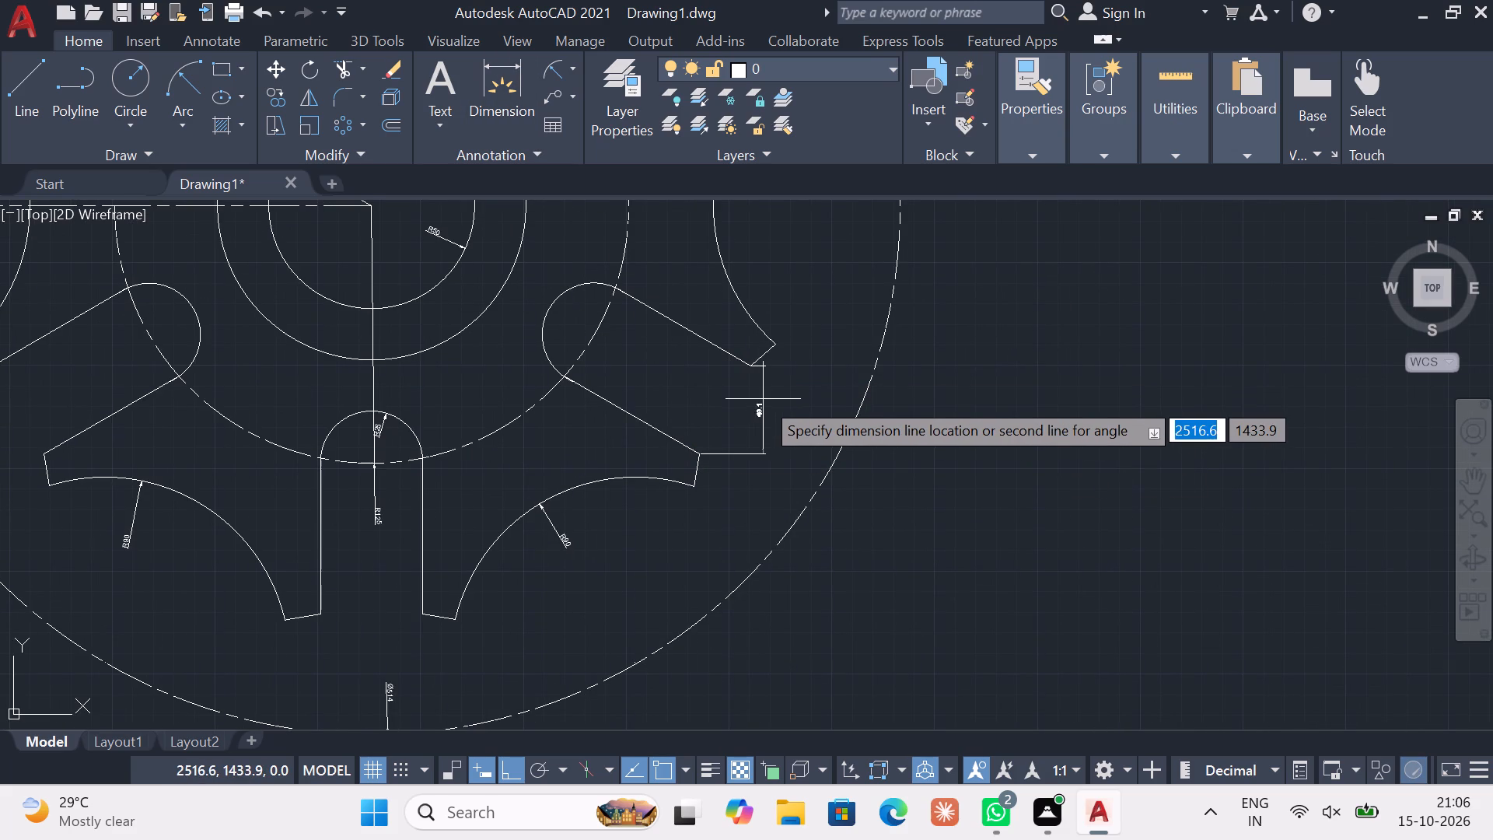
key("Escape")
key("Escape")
Add an aligned dimension across the open end of the lower-right slot, placed just beyond the slot's two end corners.
left_click(572, 74)
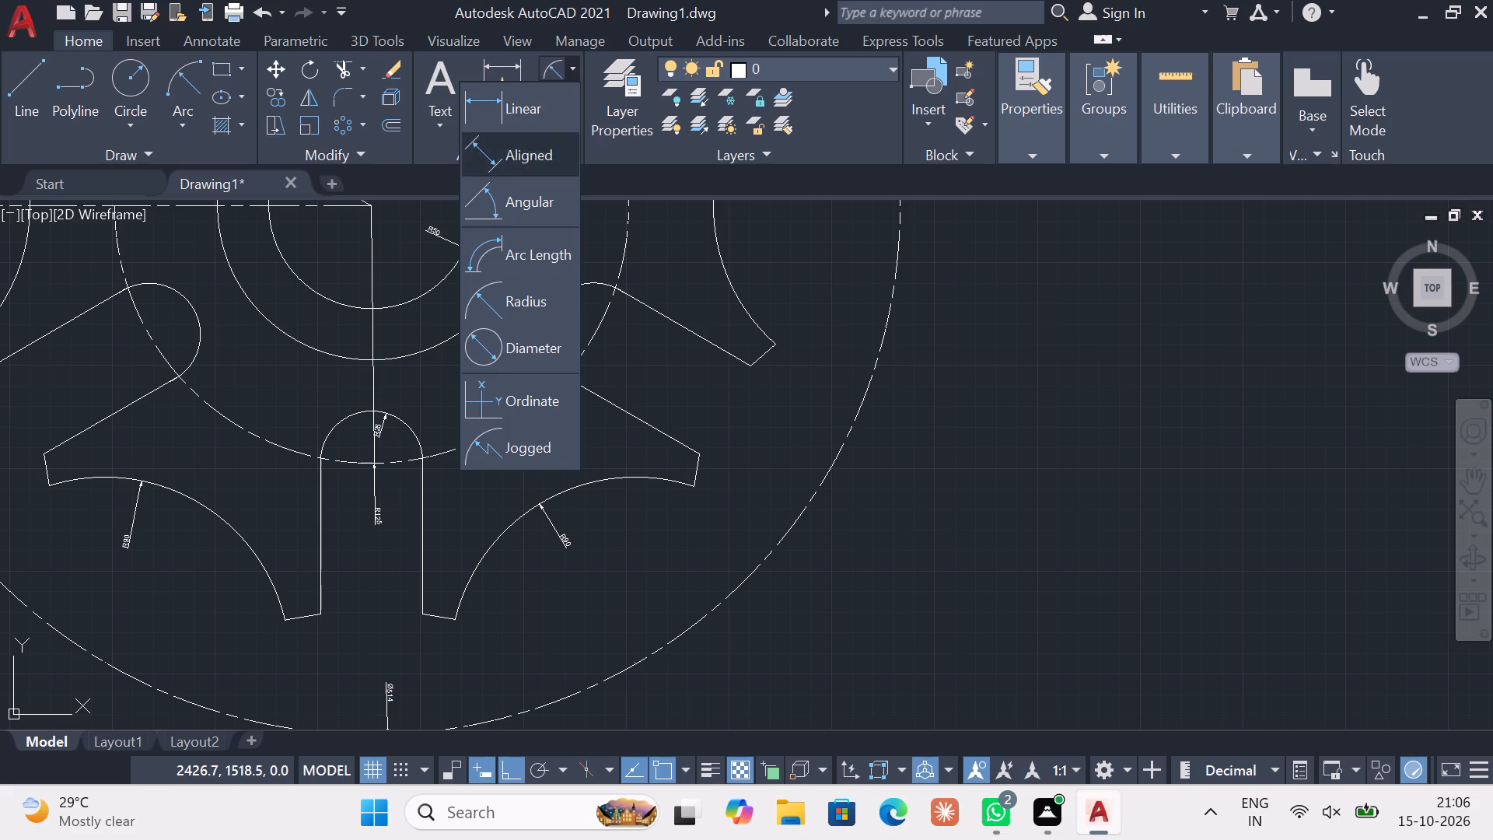
left_click(528, 143)
left_click(745, 372)
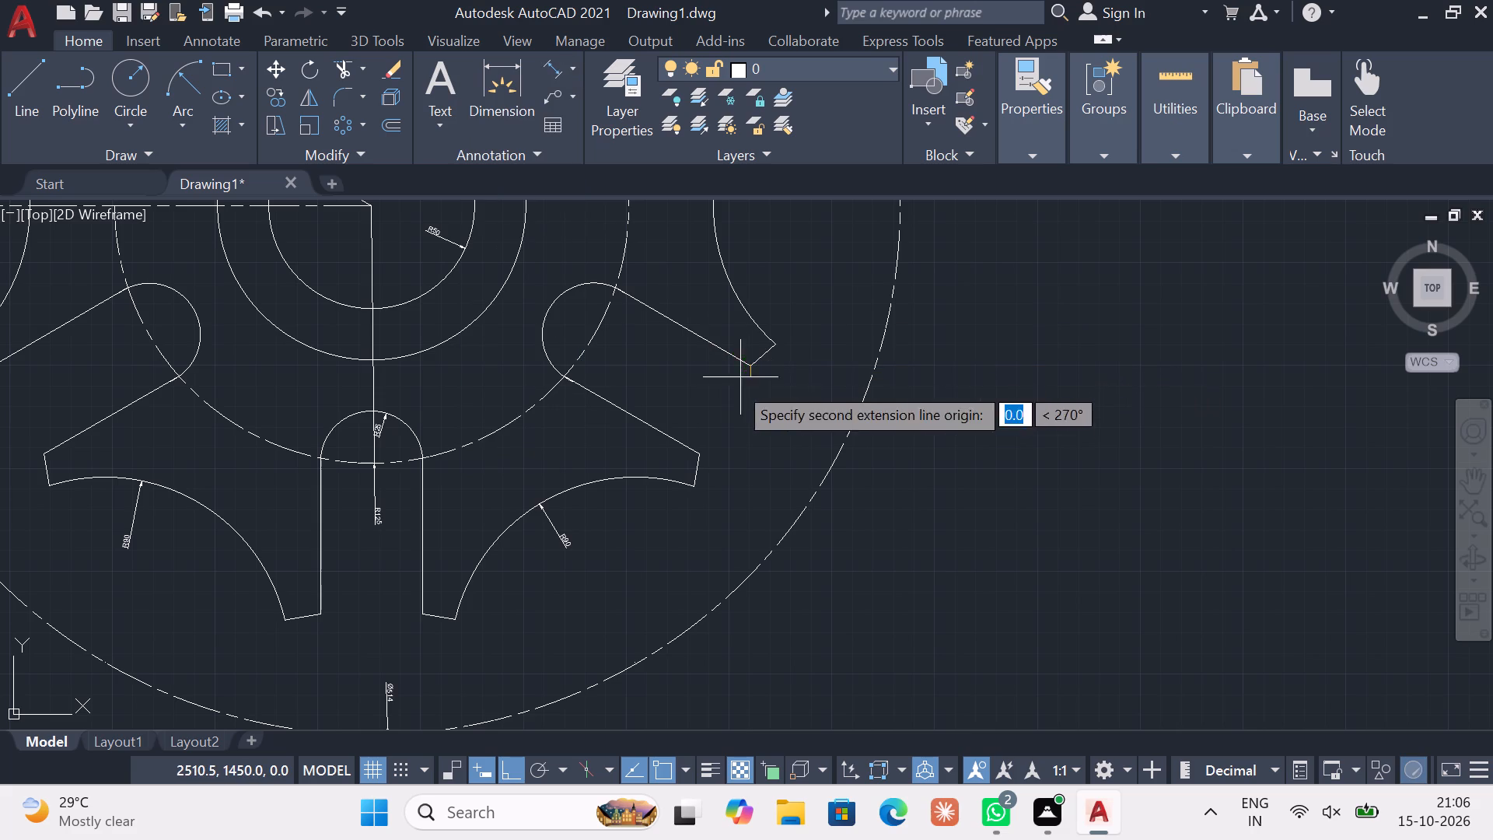
left_click(693, 455)
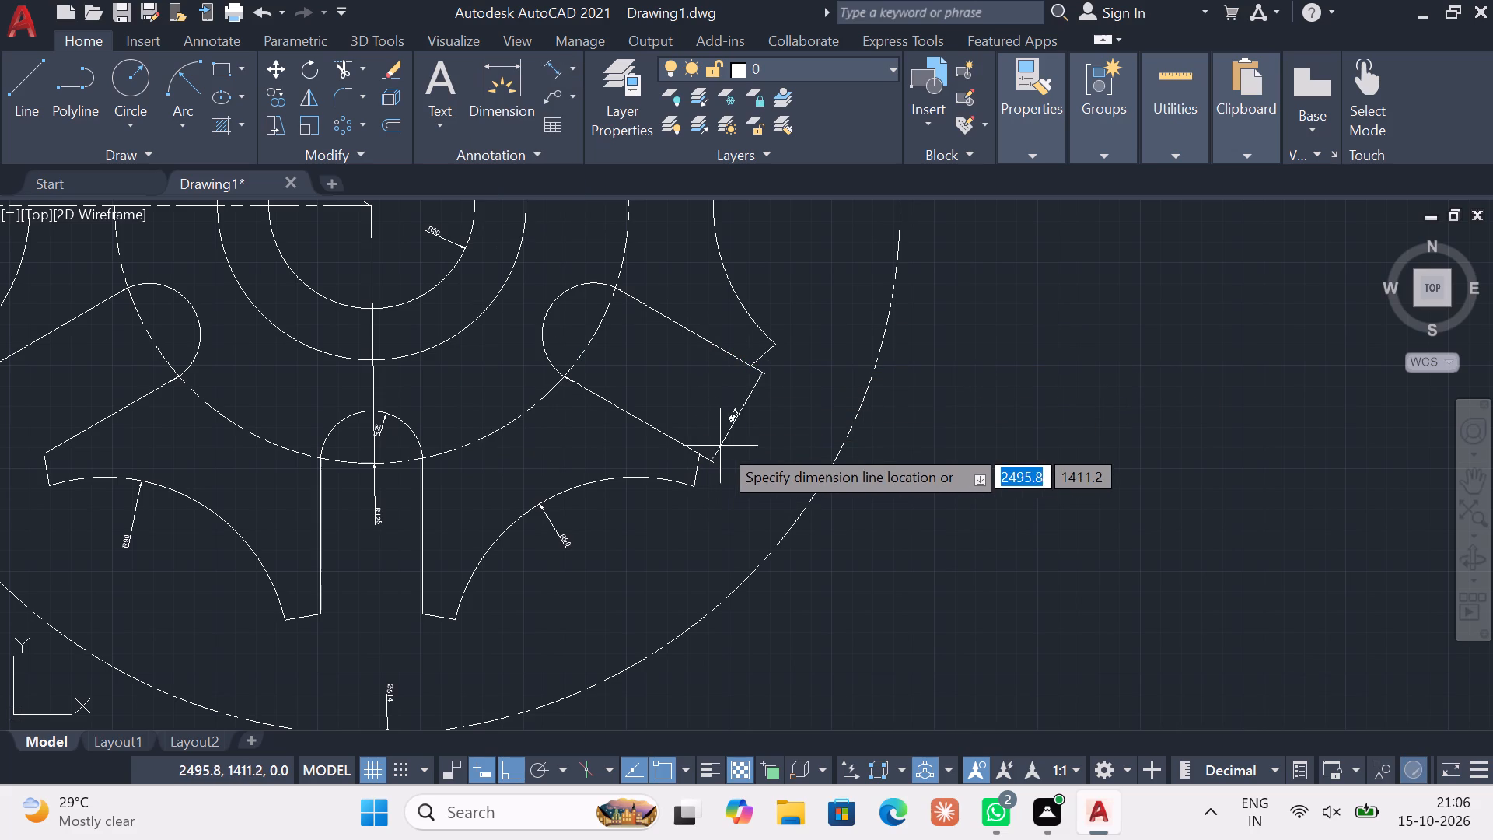
left_click(725, 442)
key("Escape")
Override the text of the aligned dimension across the lower-right slot's open end with 50.
scroll(740, 422, "up", 4)
double_click(708, 401)
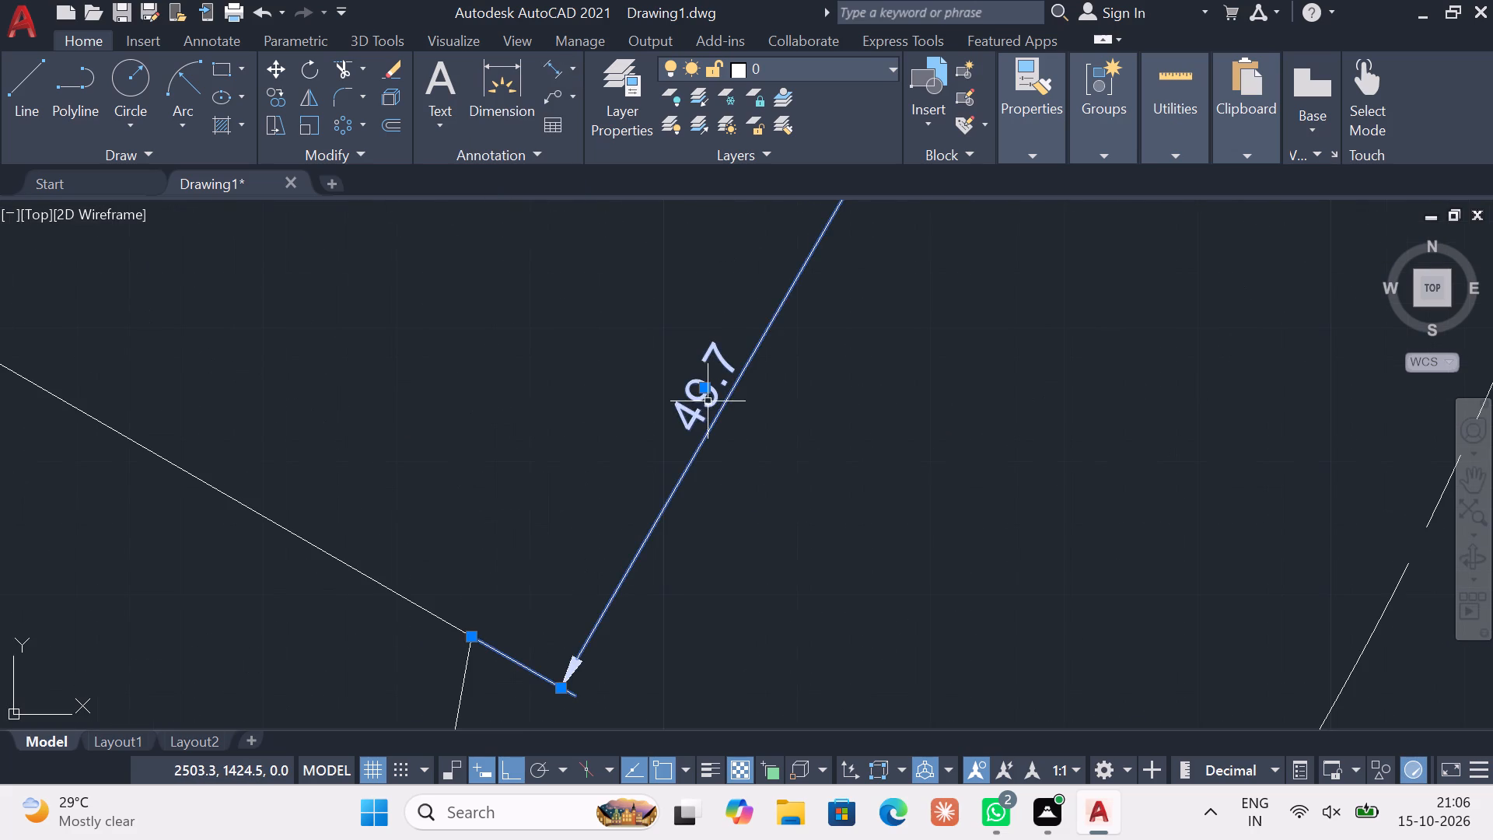
left_click(688, 394)
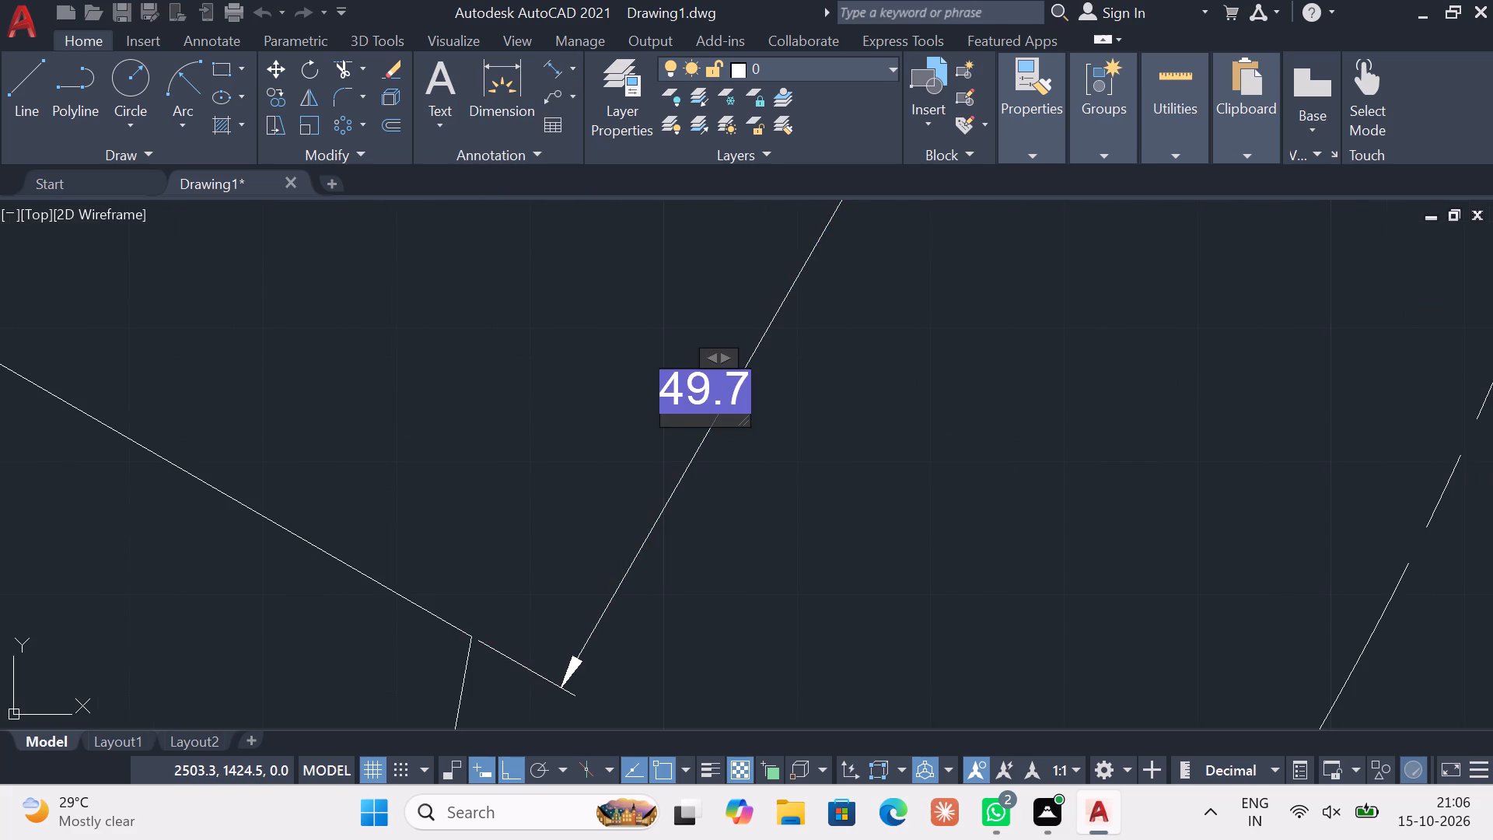
left_click(689, 394)
left_click(706, 394)
left_click(726, 395)
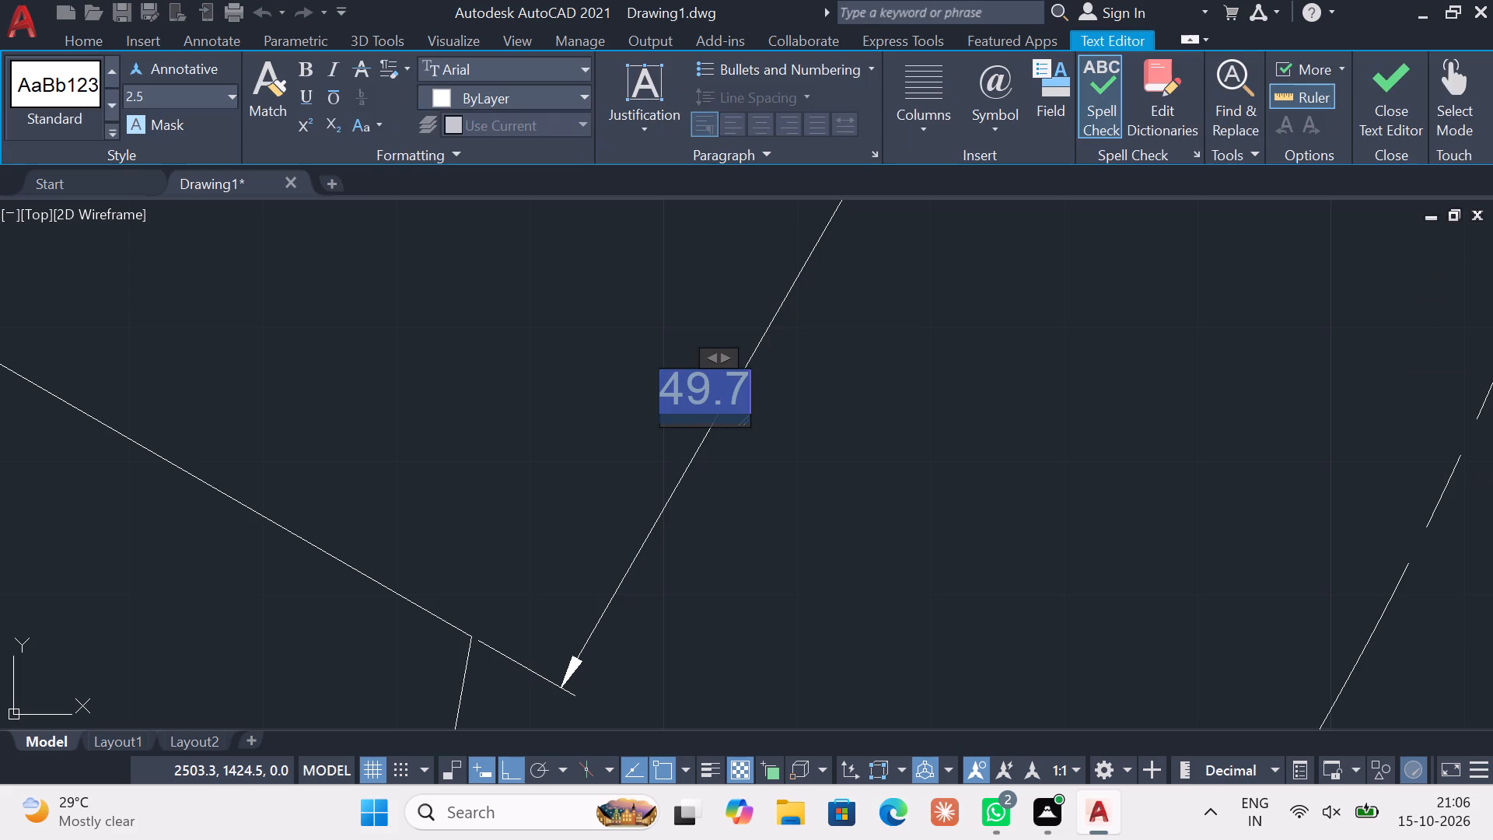
type("50")
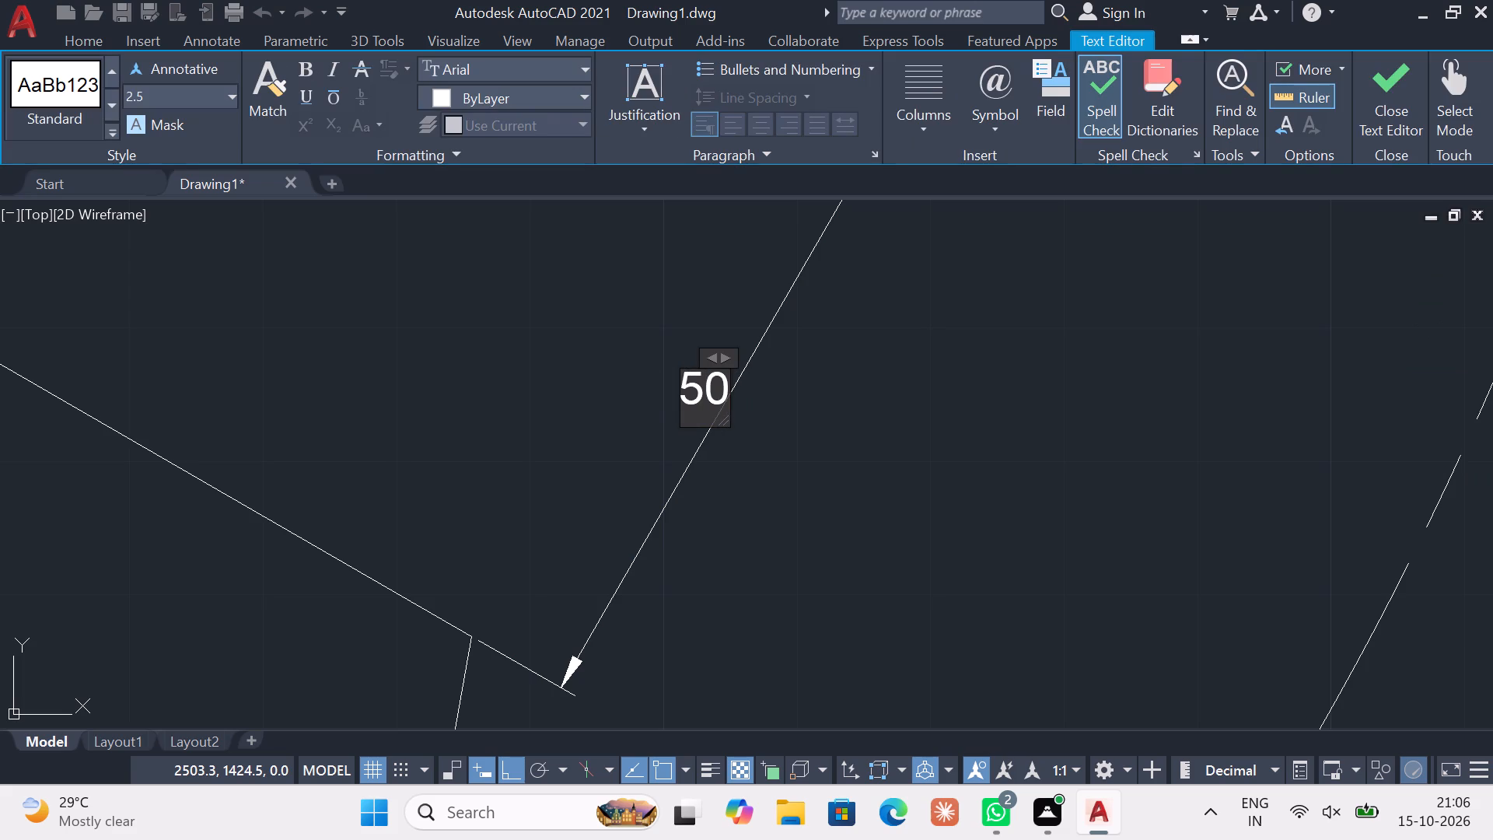
left_click(909, 414)
key("Escape")
key("Escape")
key("Escape")
key("Escape")
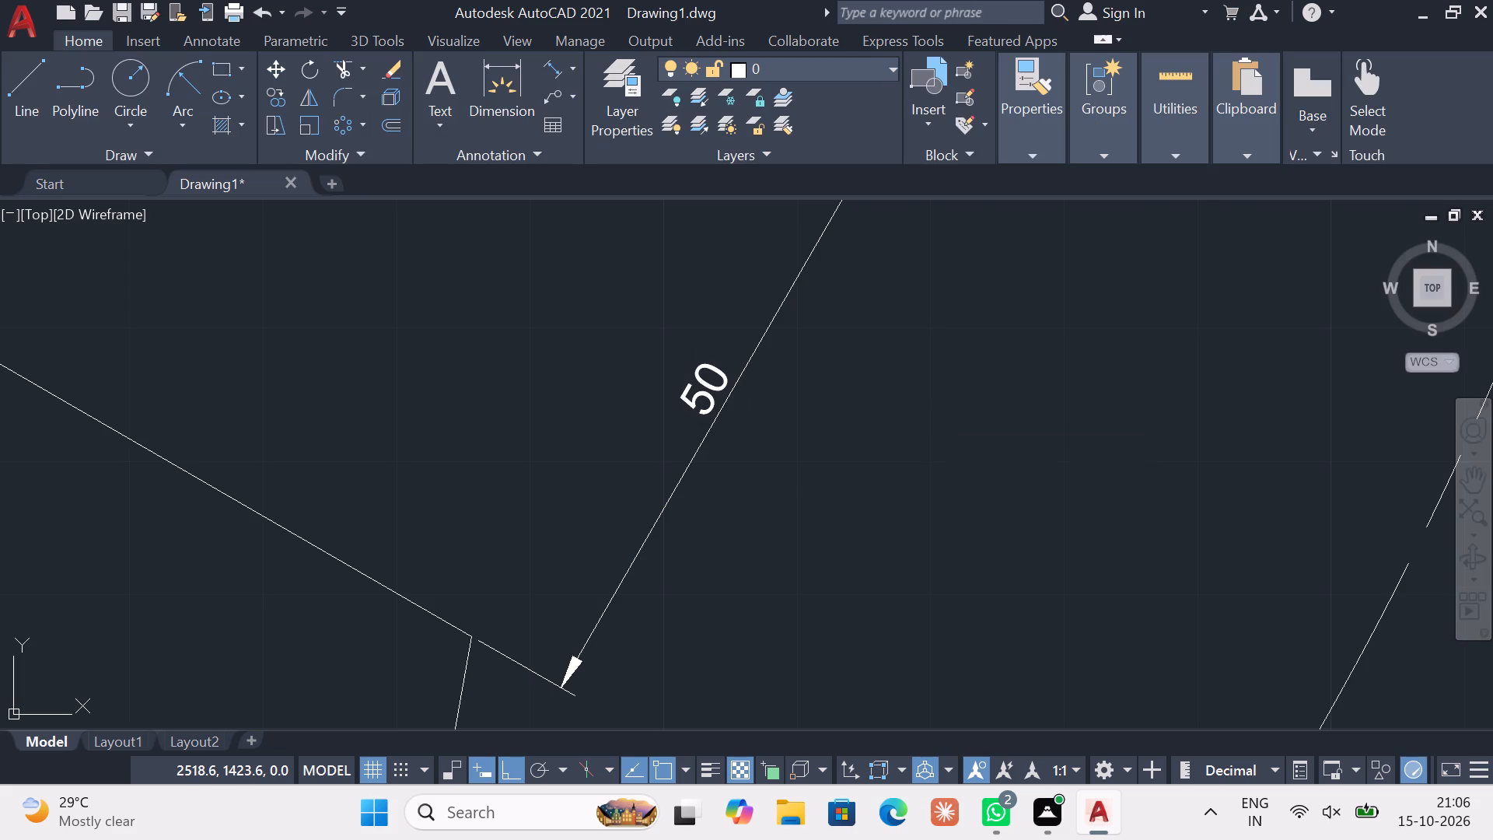
Add an aligned dimension along the lower straight edge of the lower-right slot, placed inside the slot on its centre line.
scroll(912, 414, "down", 3)
left_click(554, 69)
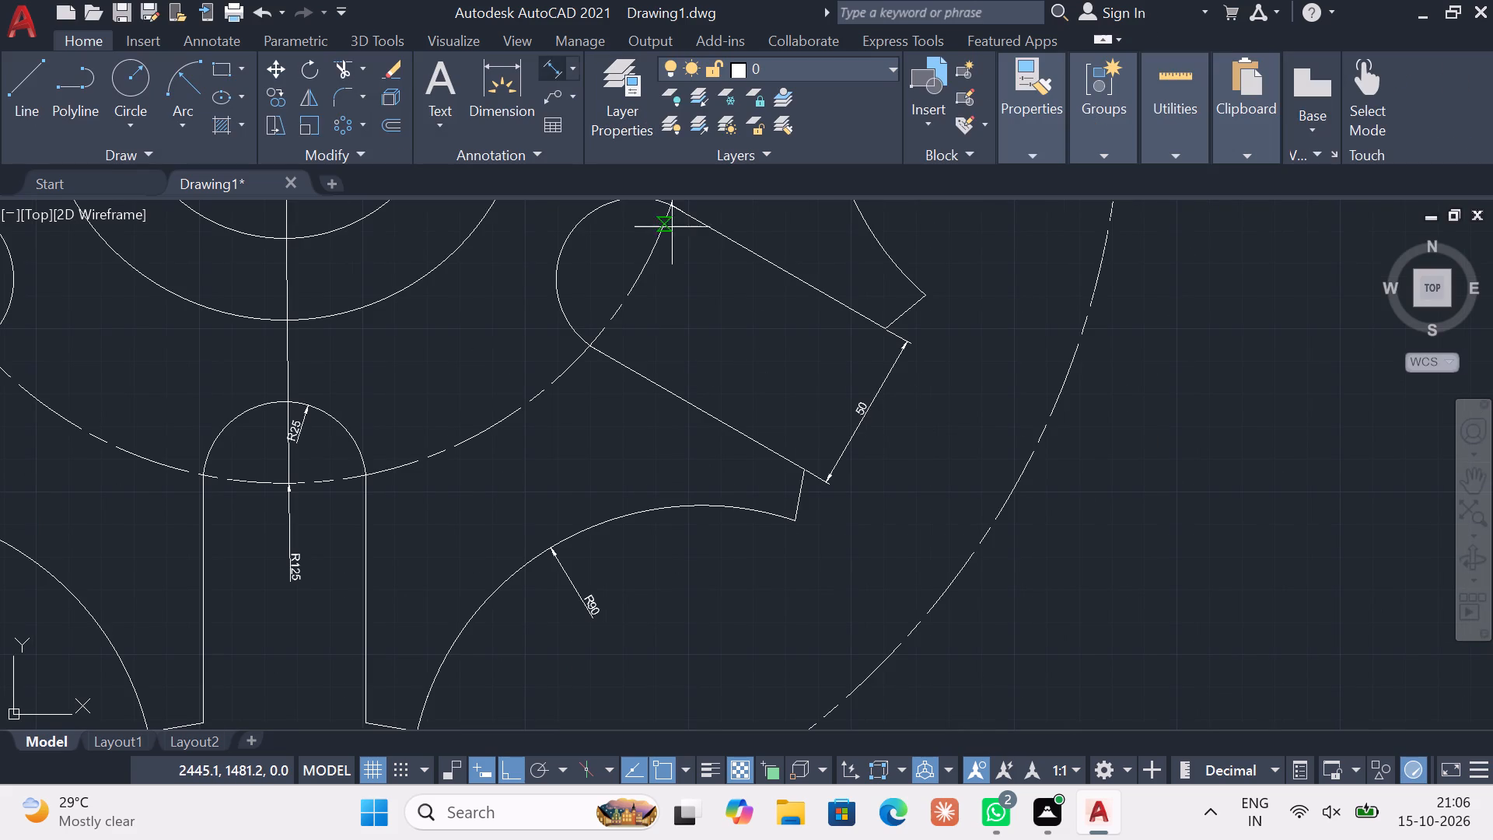
left_click(802, 470)
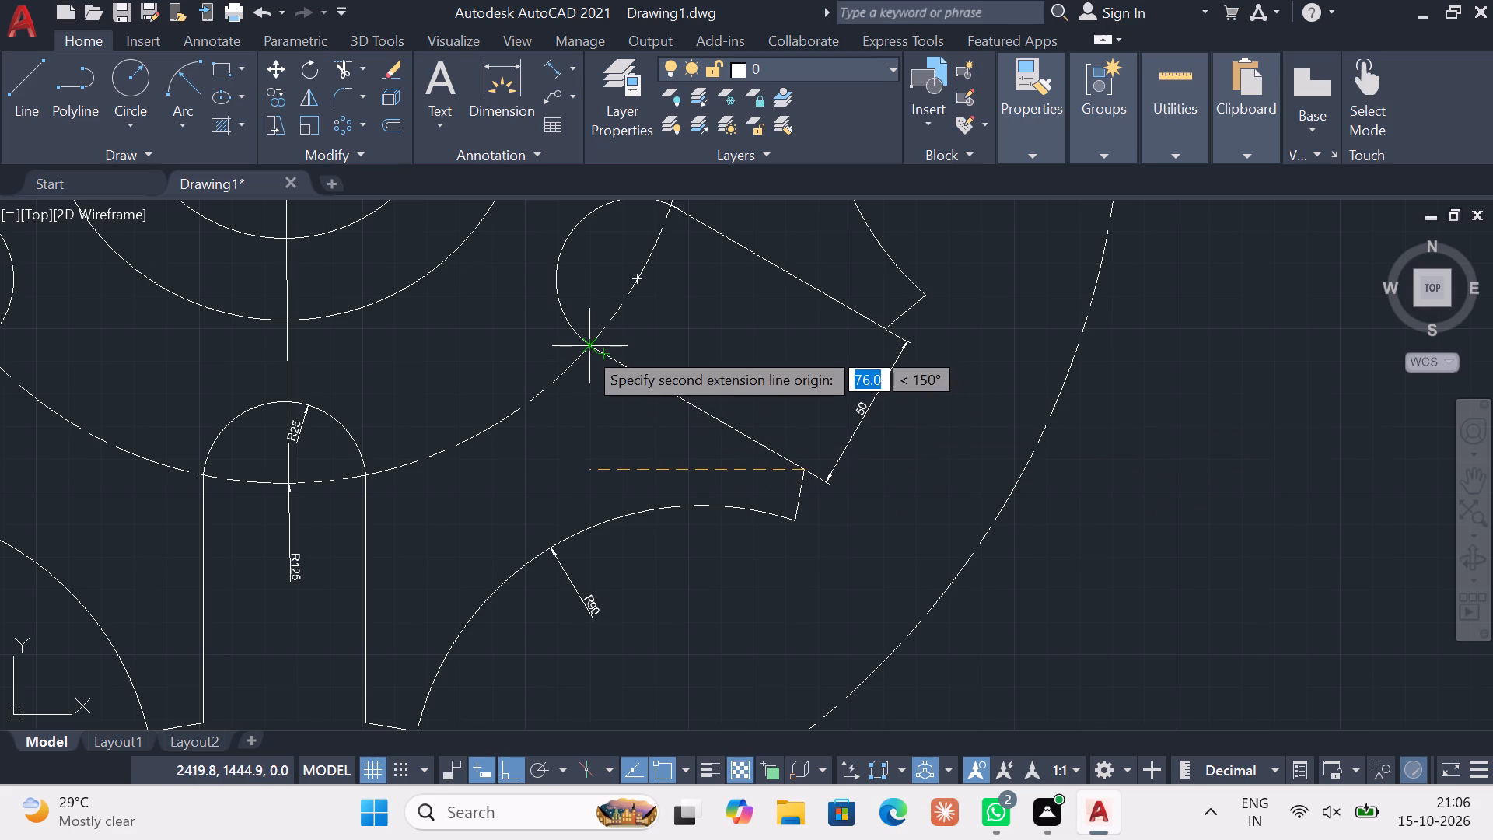
left_click(586, 348)
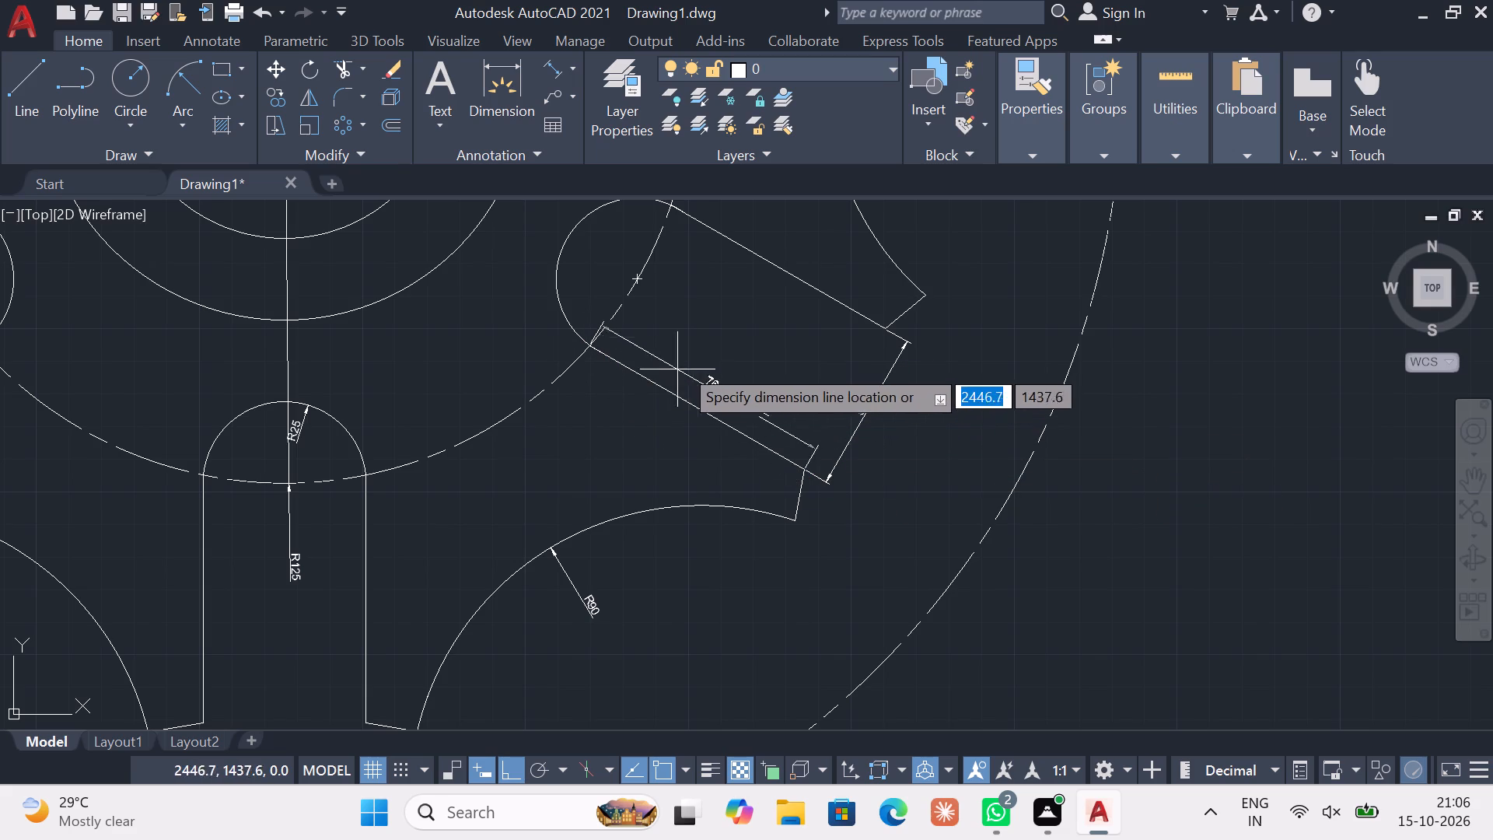
left_click(639, 282)
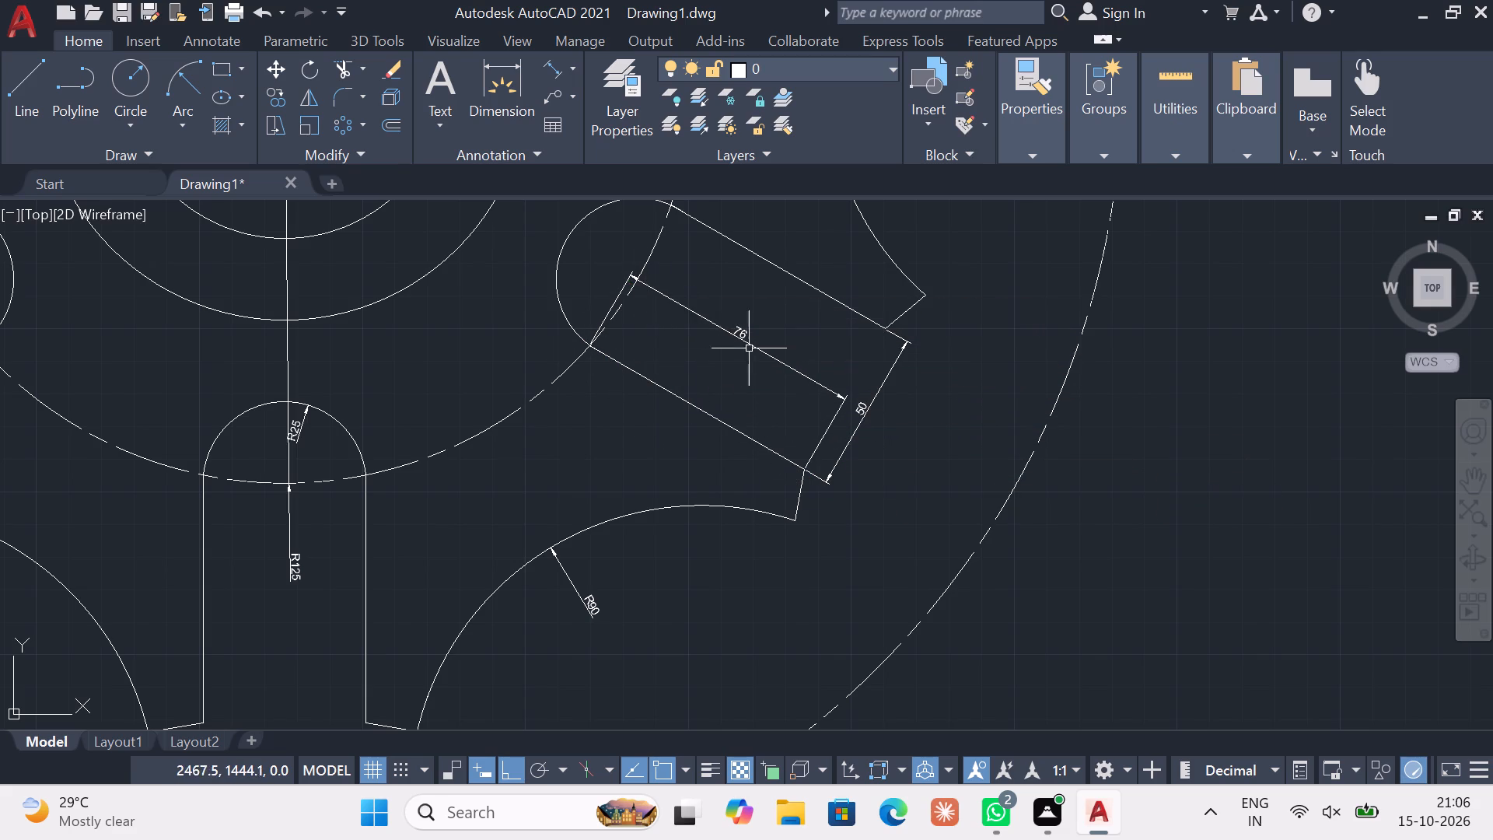
key("Escape")
Add a radius dimension to the concave arc on the part's right side, with its text just outside the part.
scroll(757, 347, "down", 3)
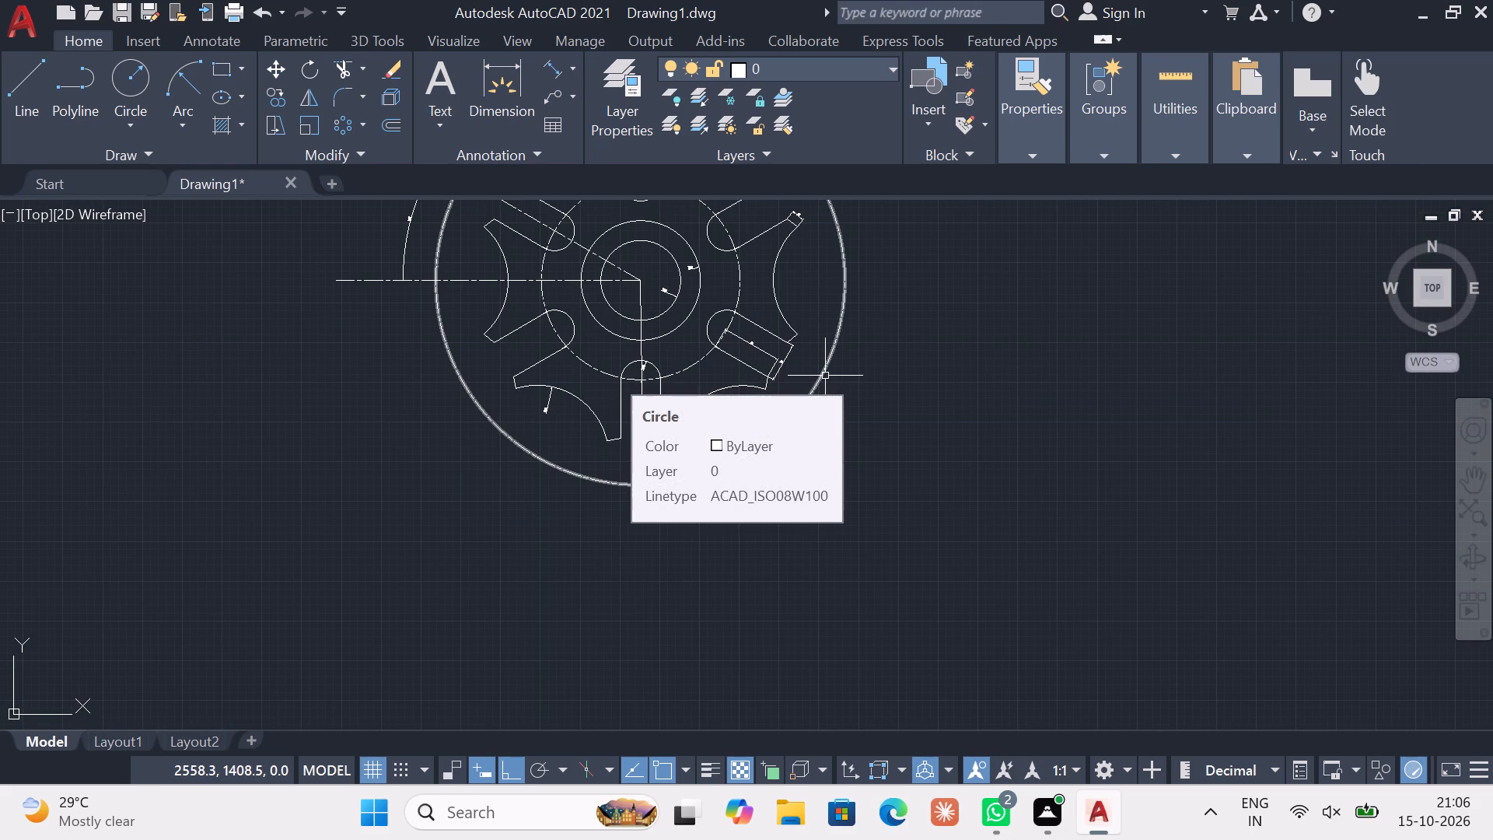
middle_click_drag(774, 390, 775, 530)
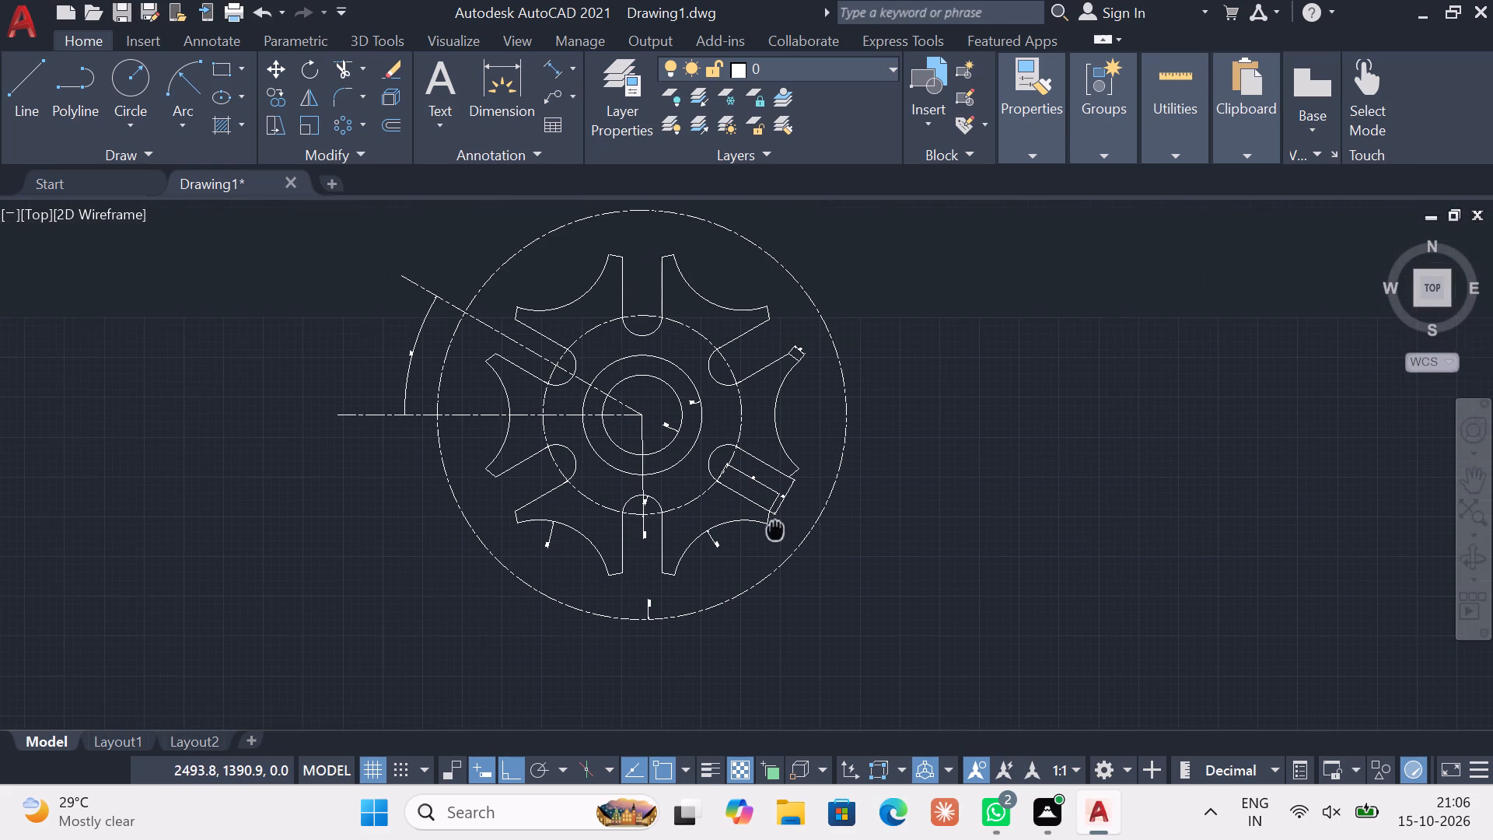
middle_click_drag(775, 530, 774, 536)
left_click(578, 73)
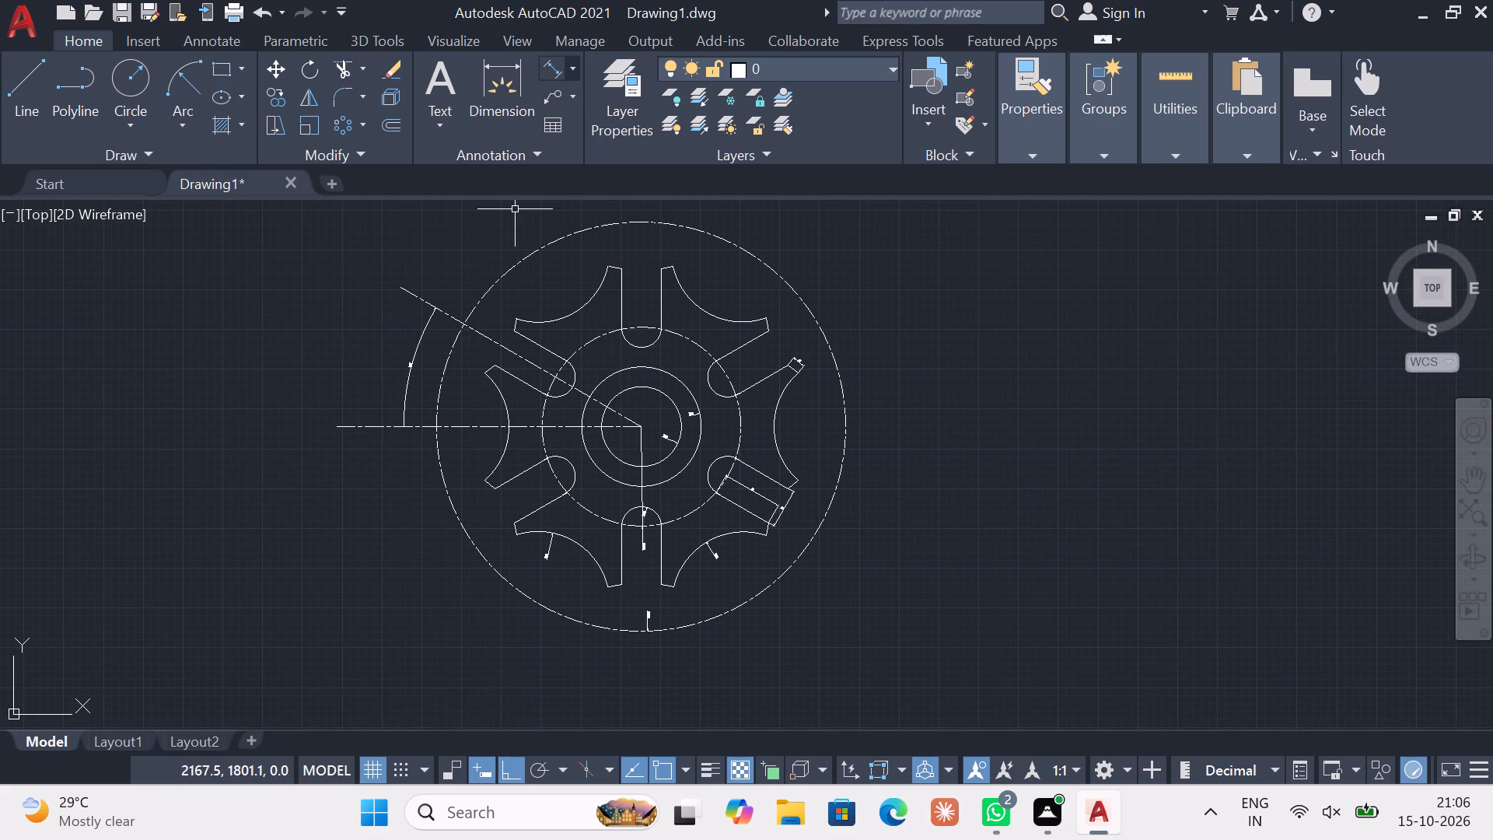
left_click(505, 298)
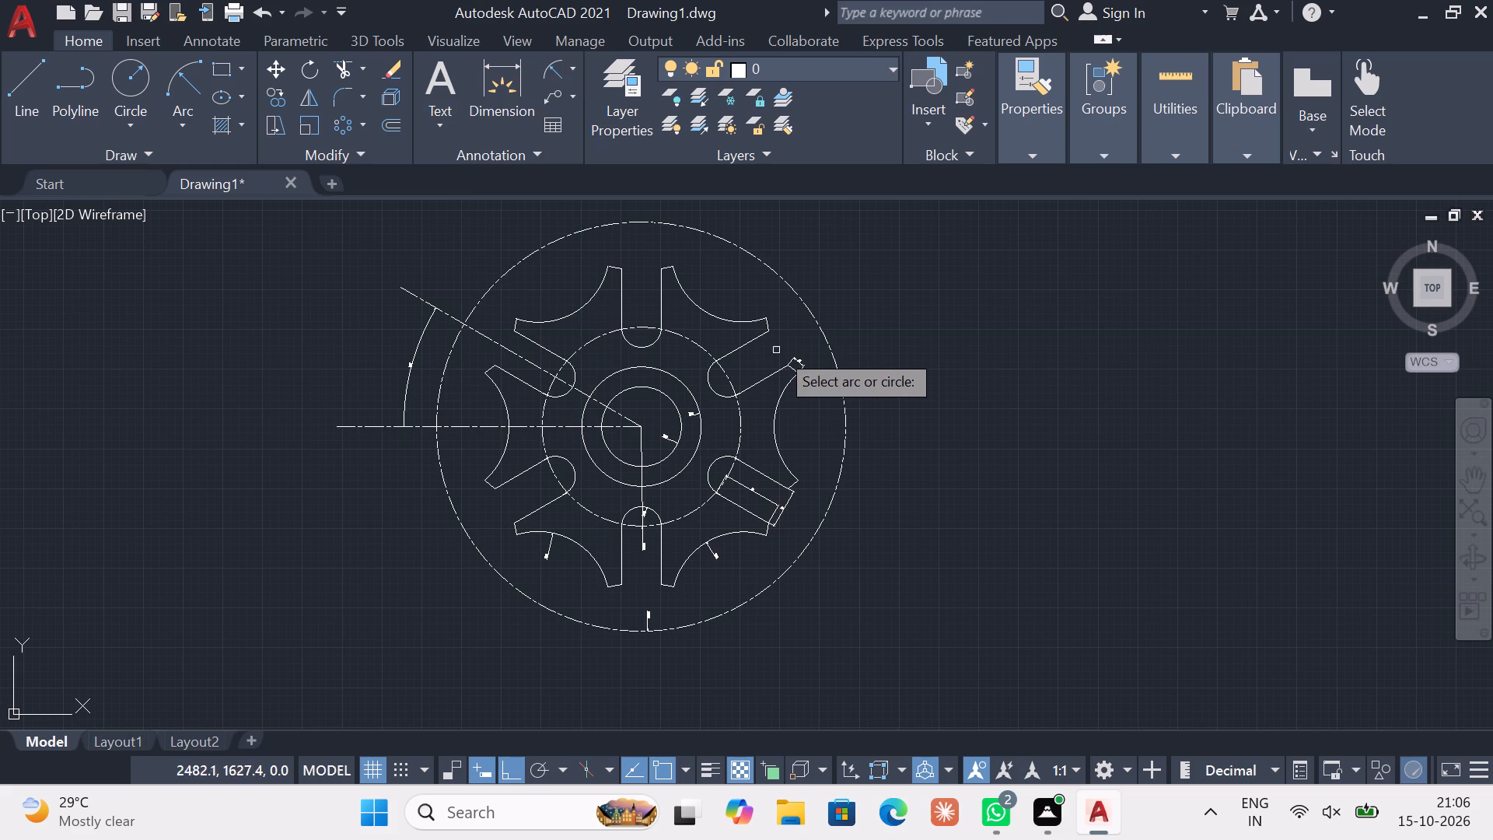
left_click(775, 422)
left_click(791, 423)
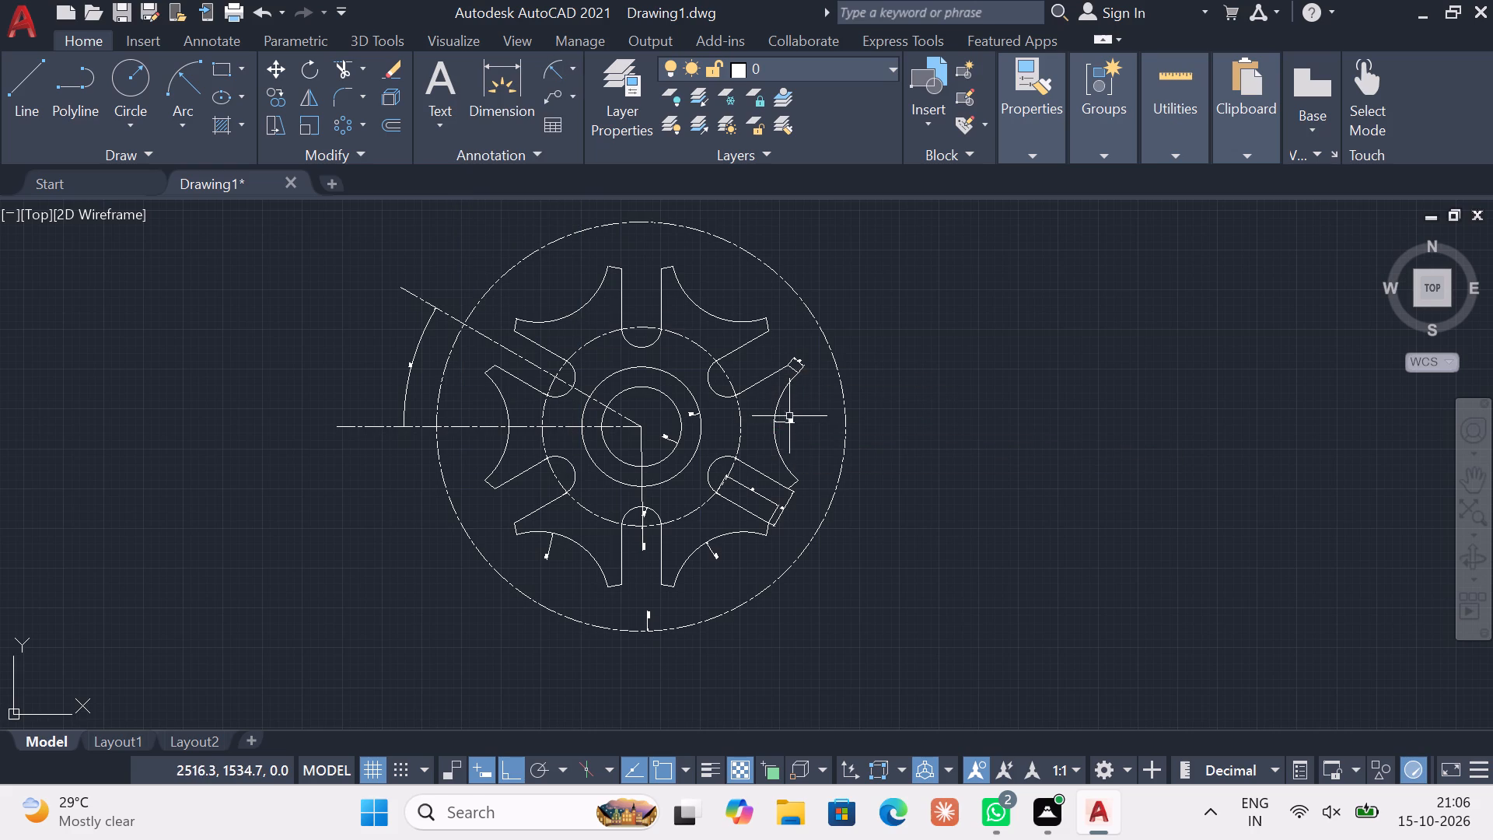
Add a radius dimension to the upper-right concave arc, with its text just outside the part above the arc.
left_click(546, 65)
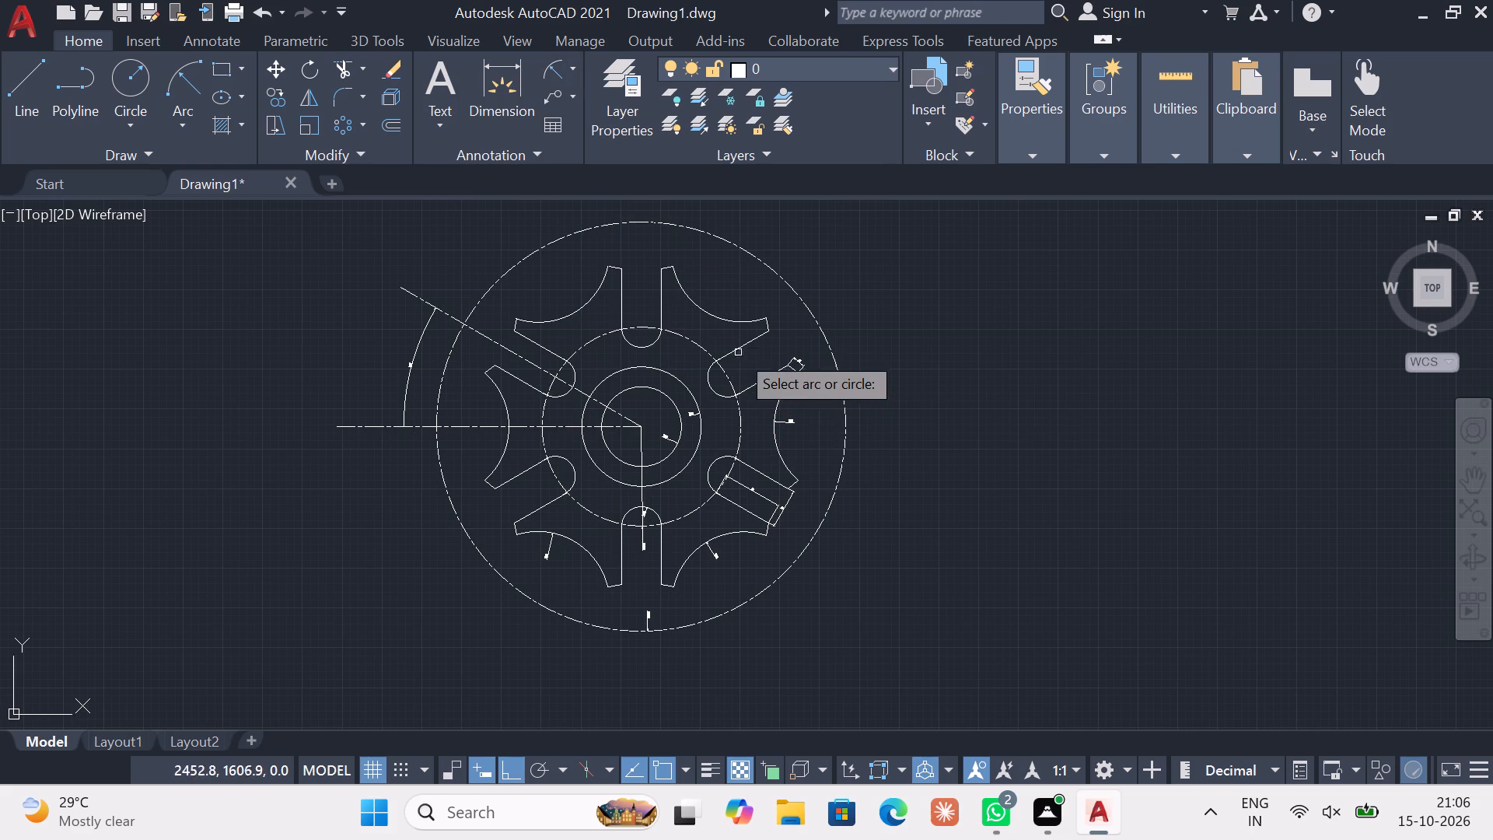
left_click(703, 311)
left_click(719, 298)
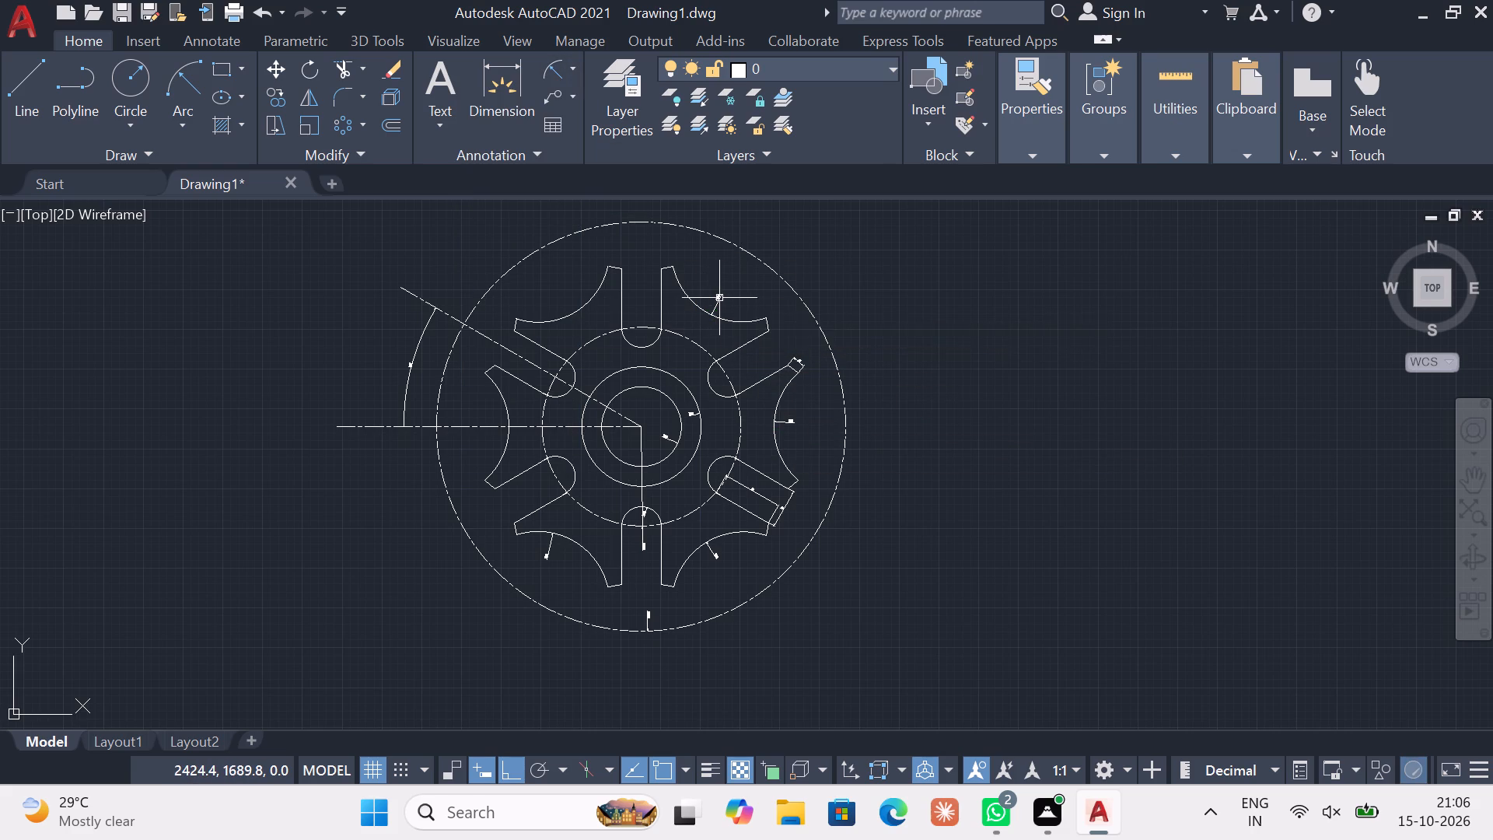
scroll(719, 298, "up", 7)
scroll(680, 328, "down", 5)
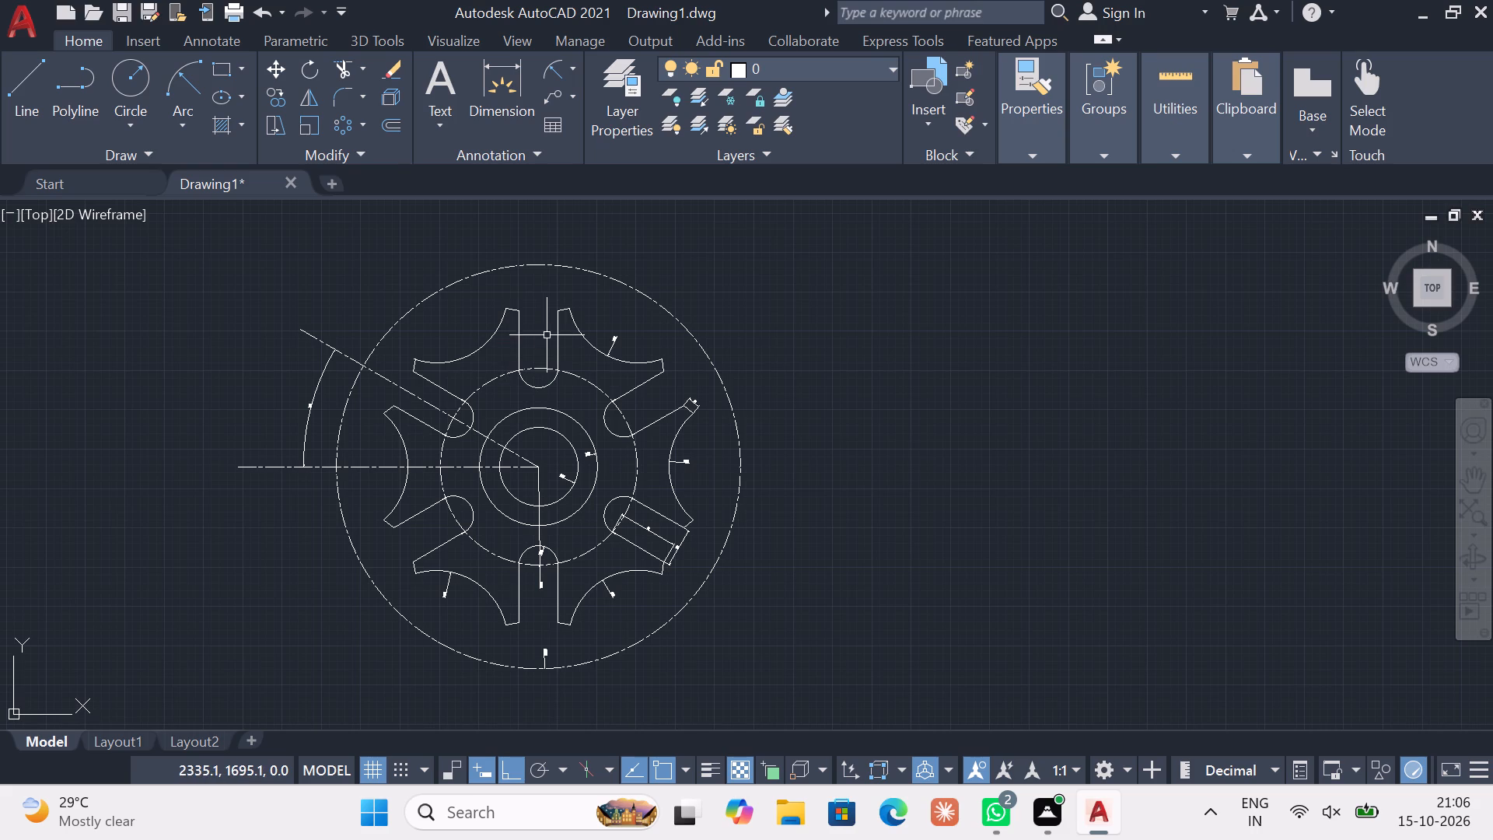
Set the current linetype to ACAD_ISO08W100 and draw a vertical centre line between the outer circle's top and bottom quadrants.
middle_click_drag(547, 335, 589, 324)
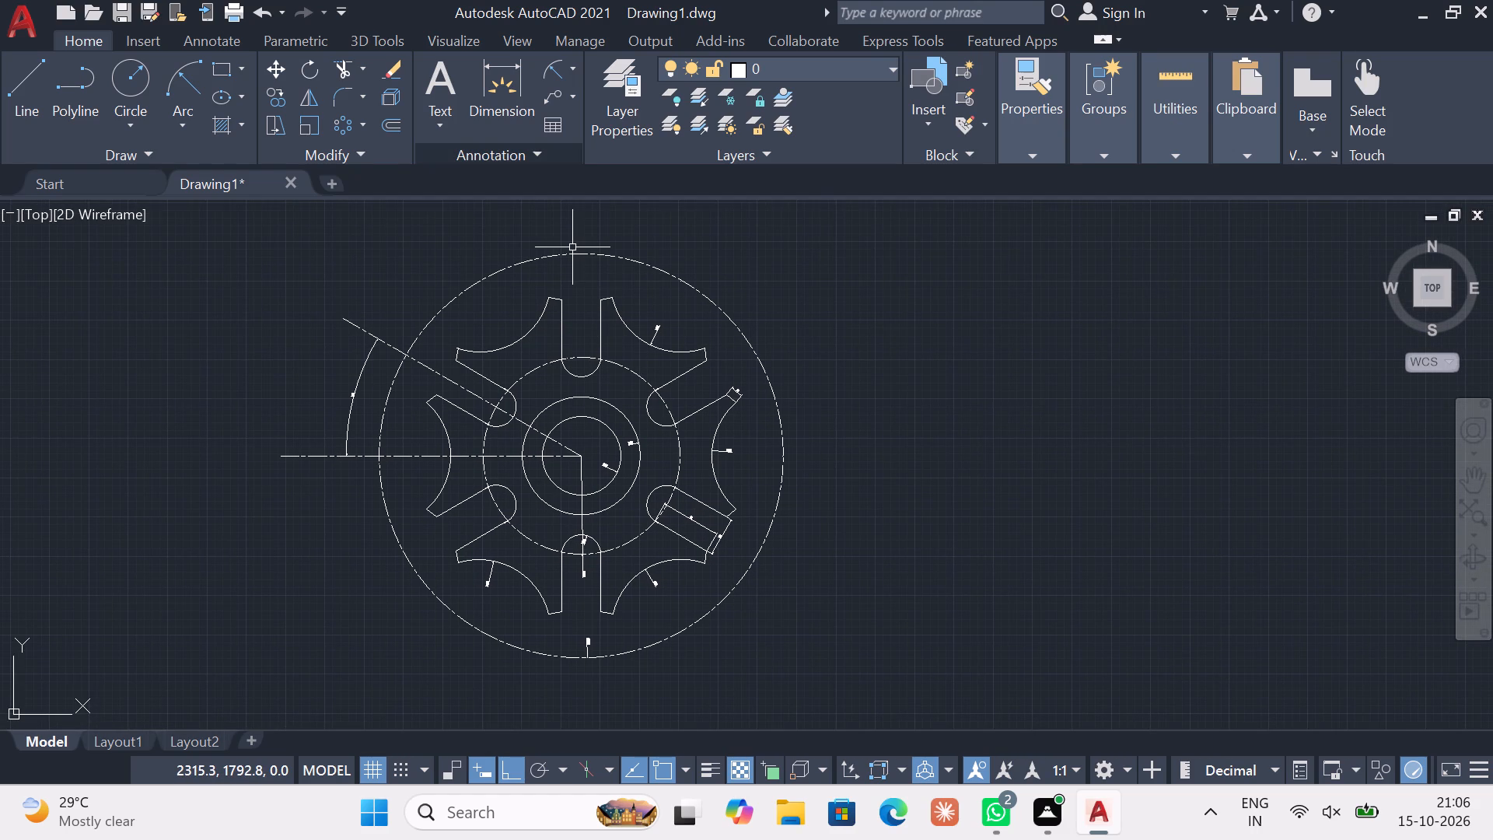
left_click(1019, 131)
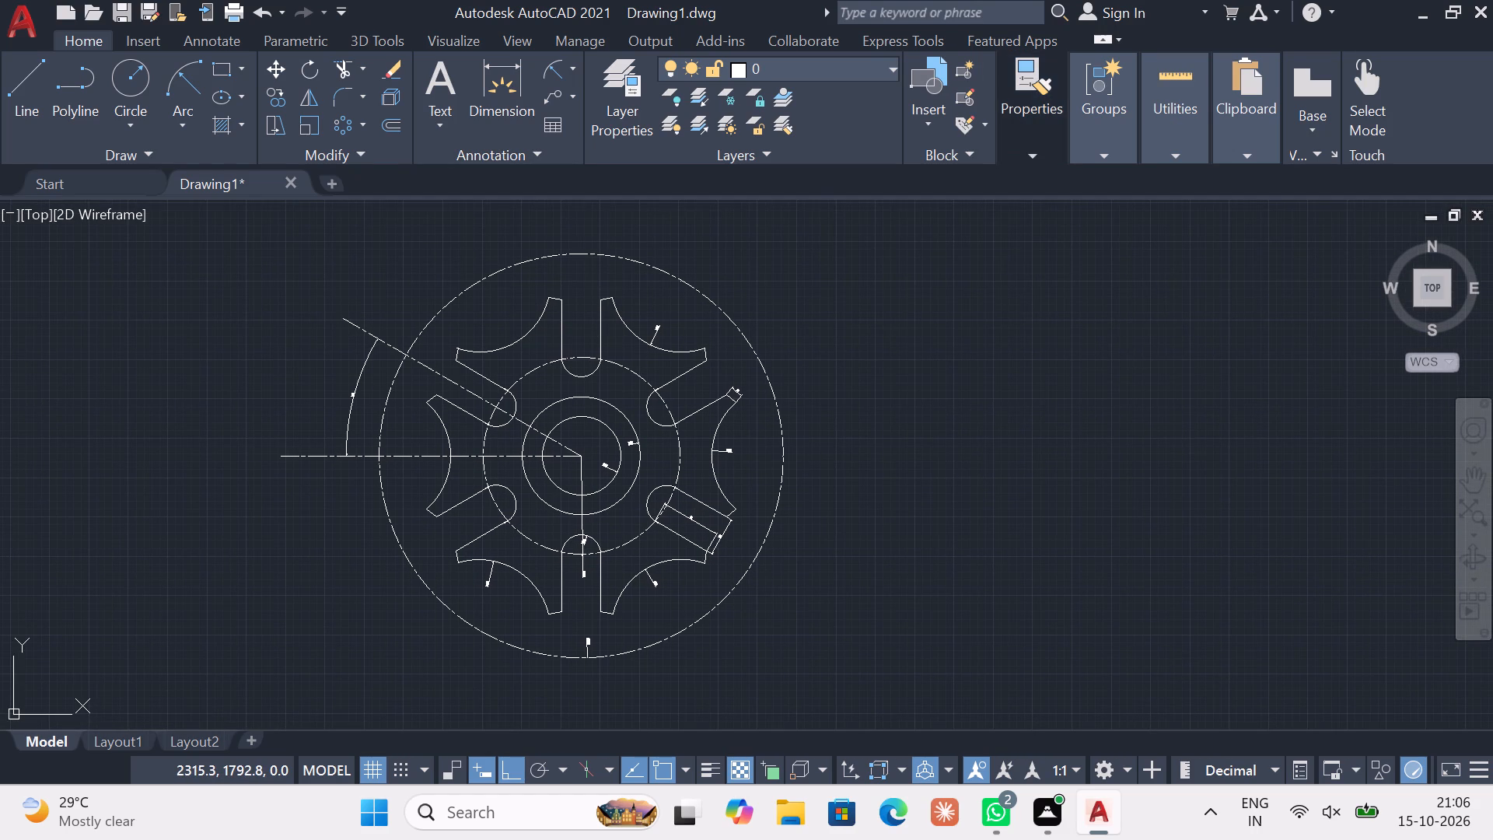
left_click(990, 236)
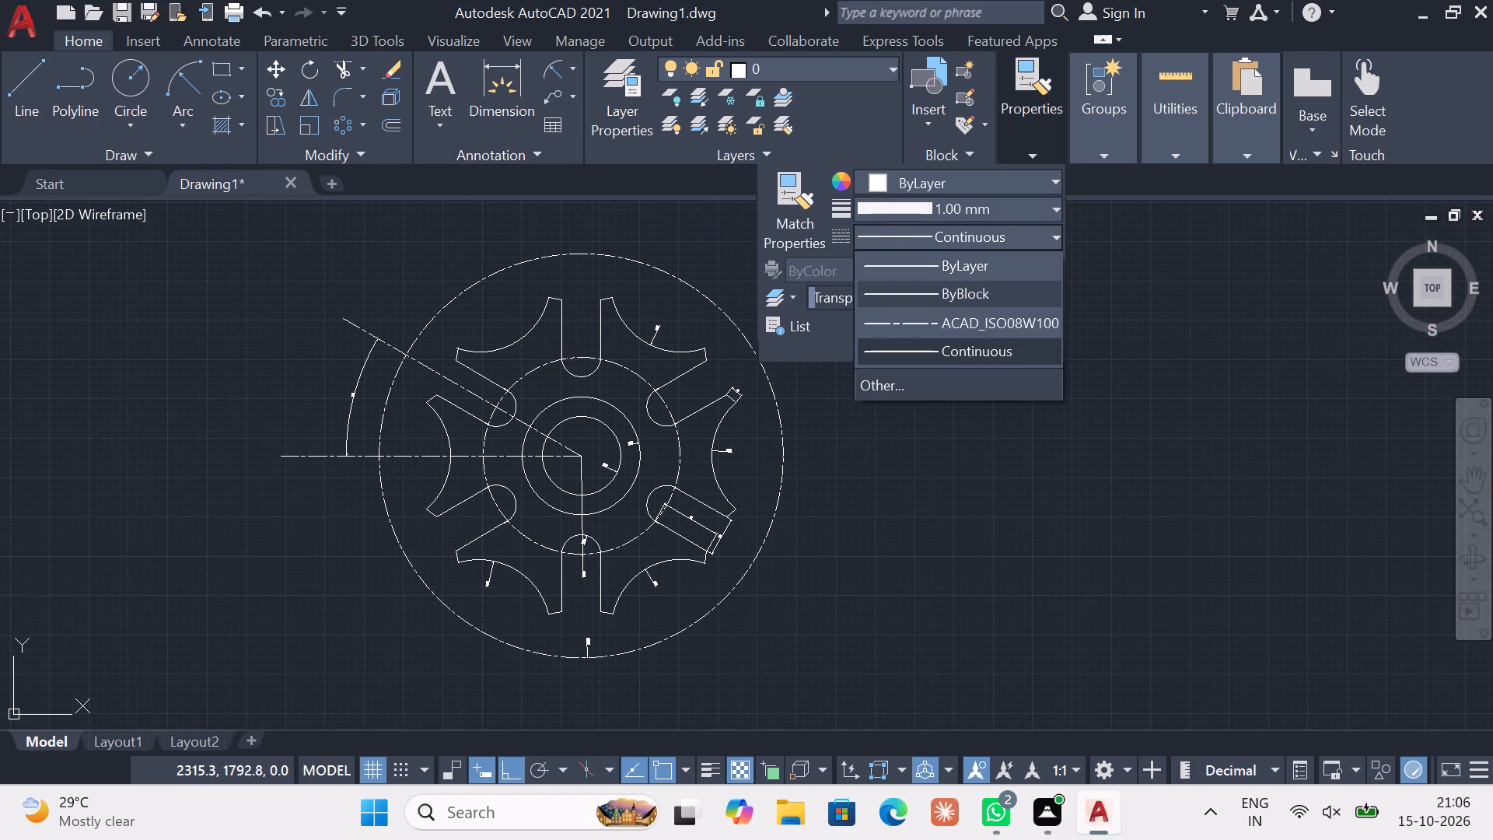
left_click(999, 320)
left_click(21, 98)
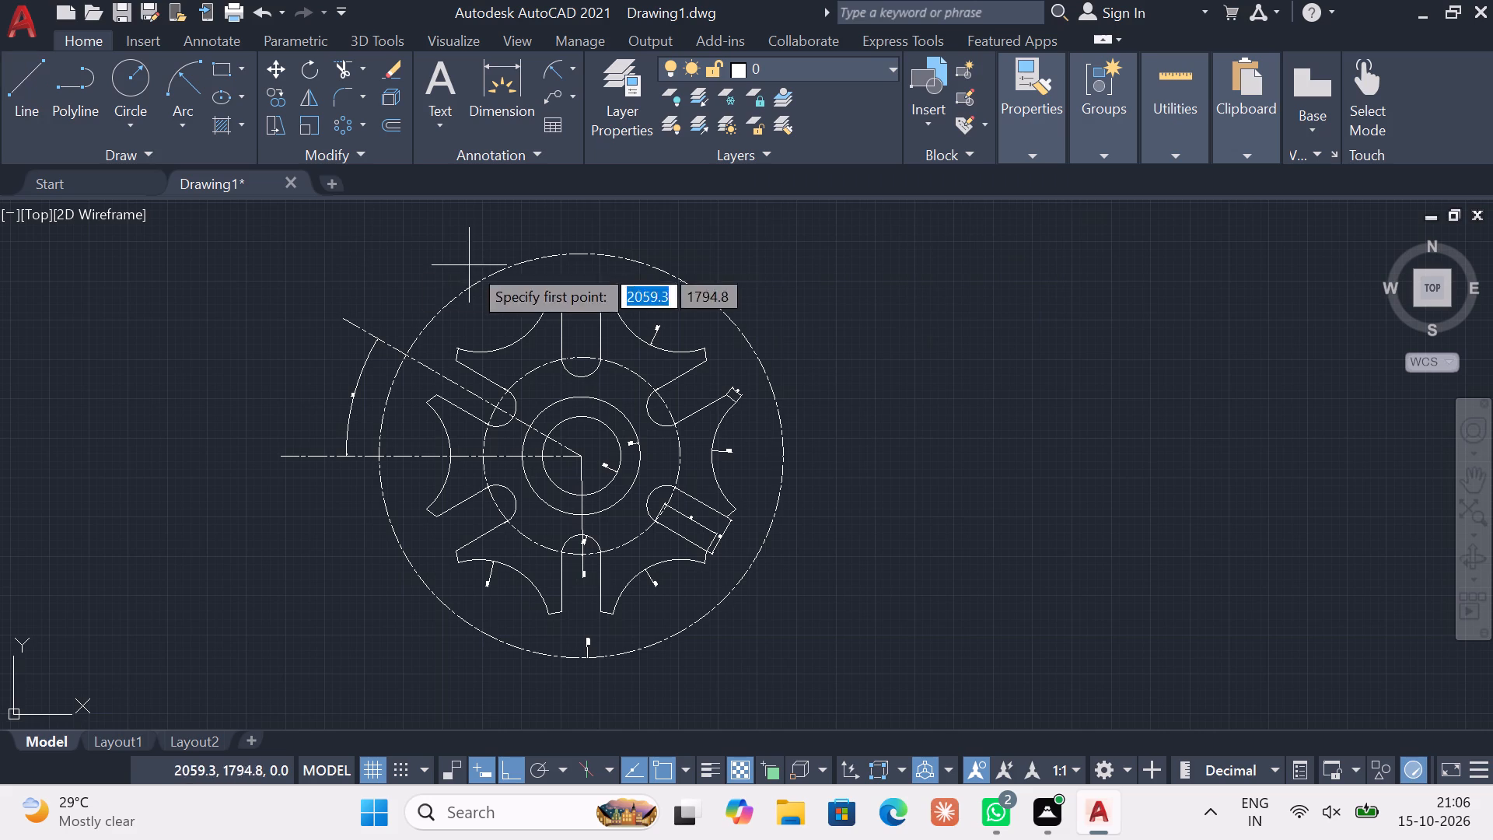
left_click(583, 255)
middle_click_drag(612, 345, 597, 303)
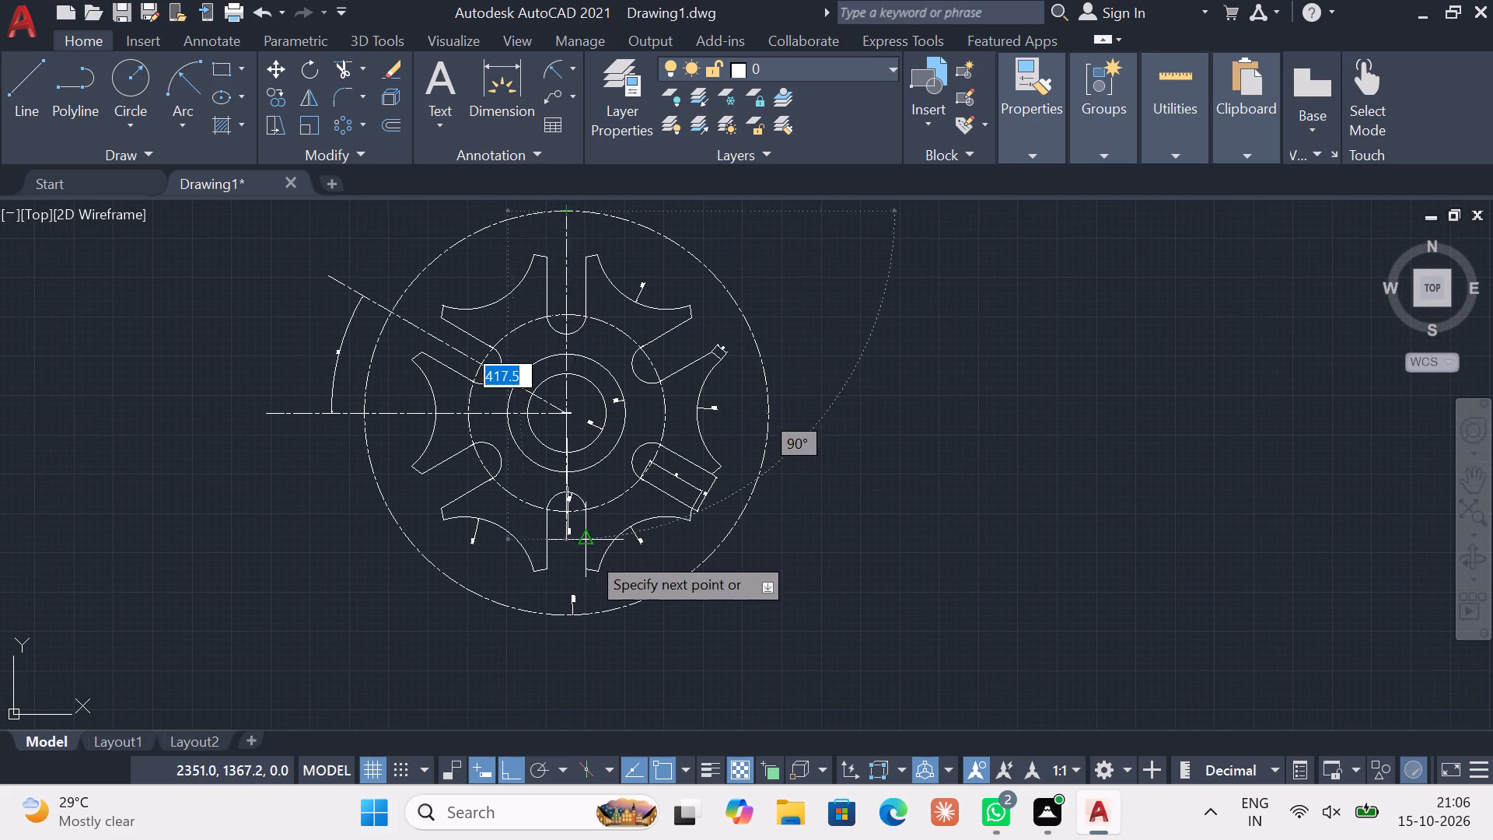
left_click(568, 611)
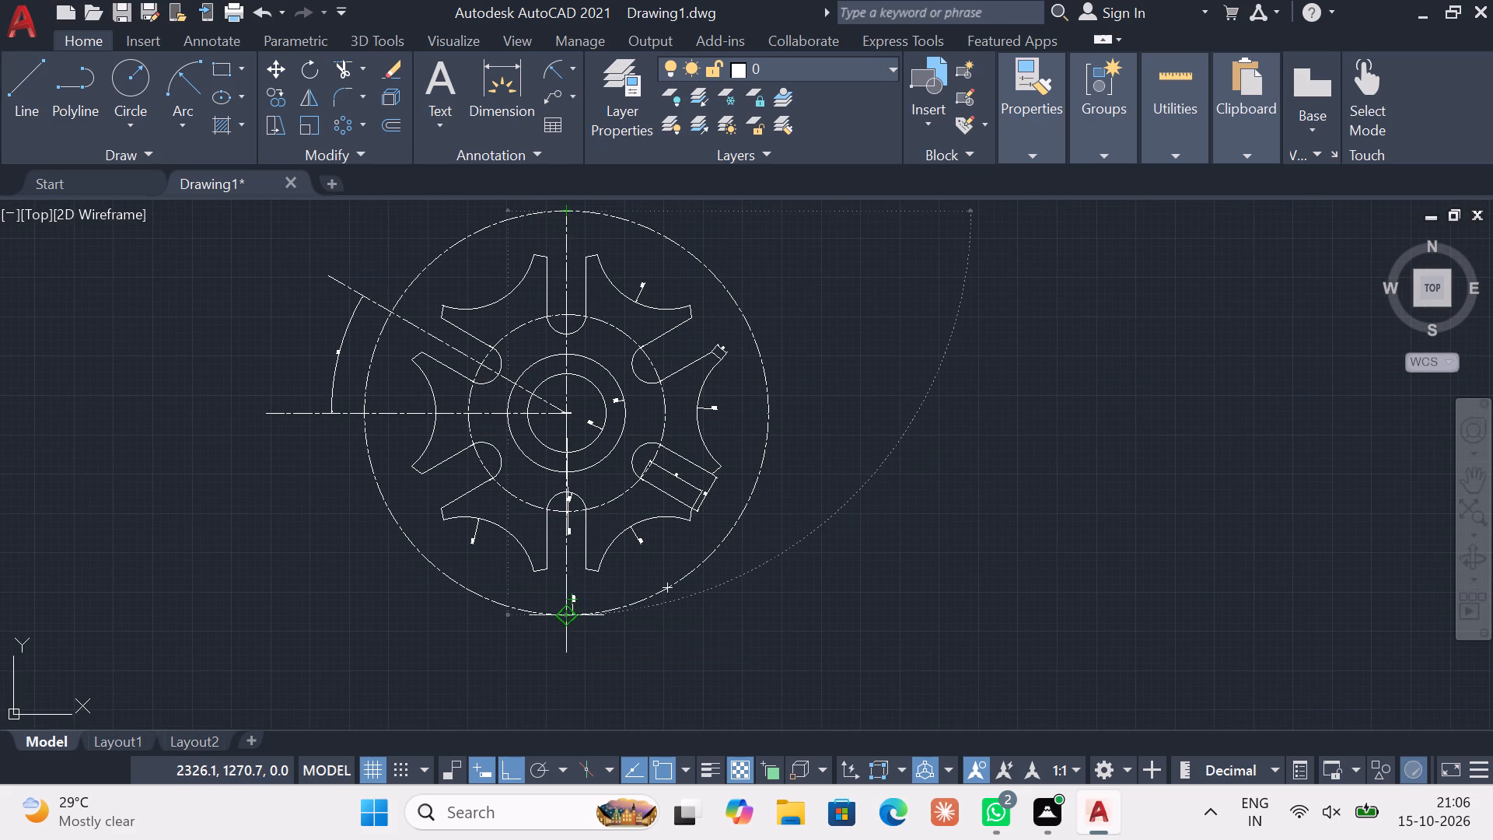
key("Escape")
Delete the diameter dimension beside the vertical centre line at the bottom of the outer circle.
scroll(585, 595, "up", 3)
left_click(530, 620)
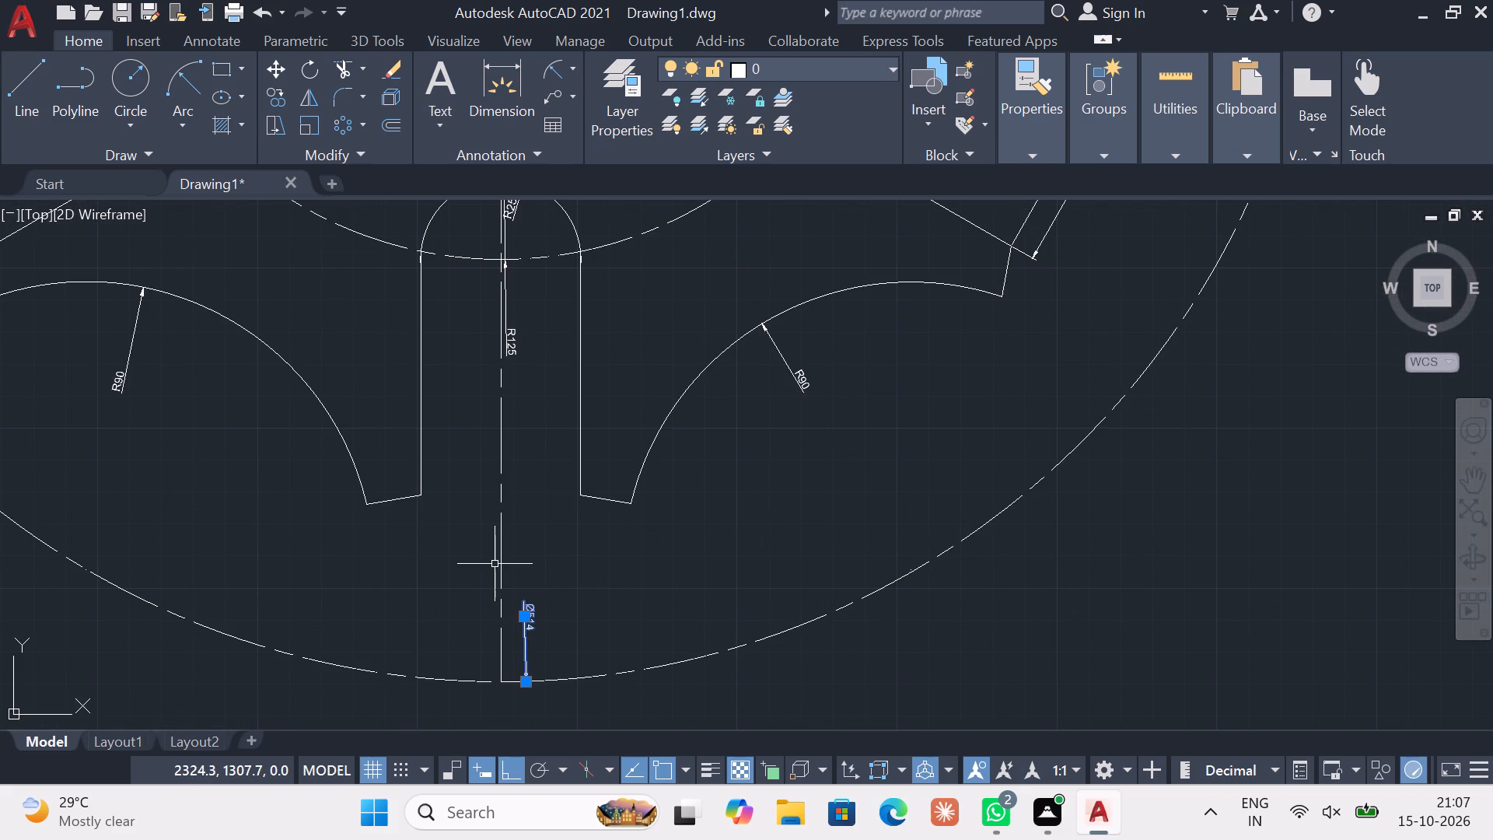
key("Delete")
key("Escape")
key("Escape")
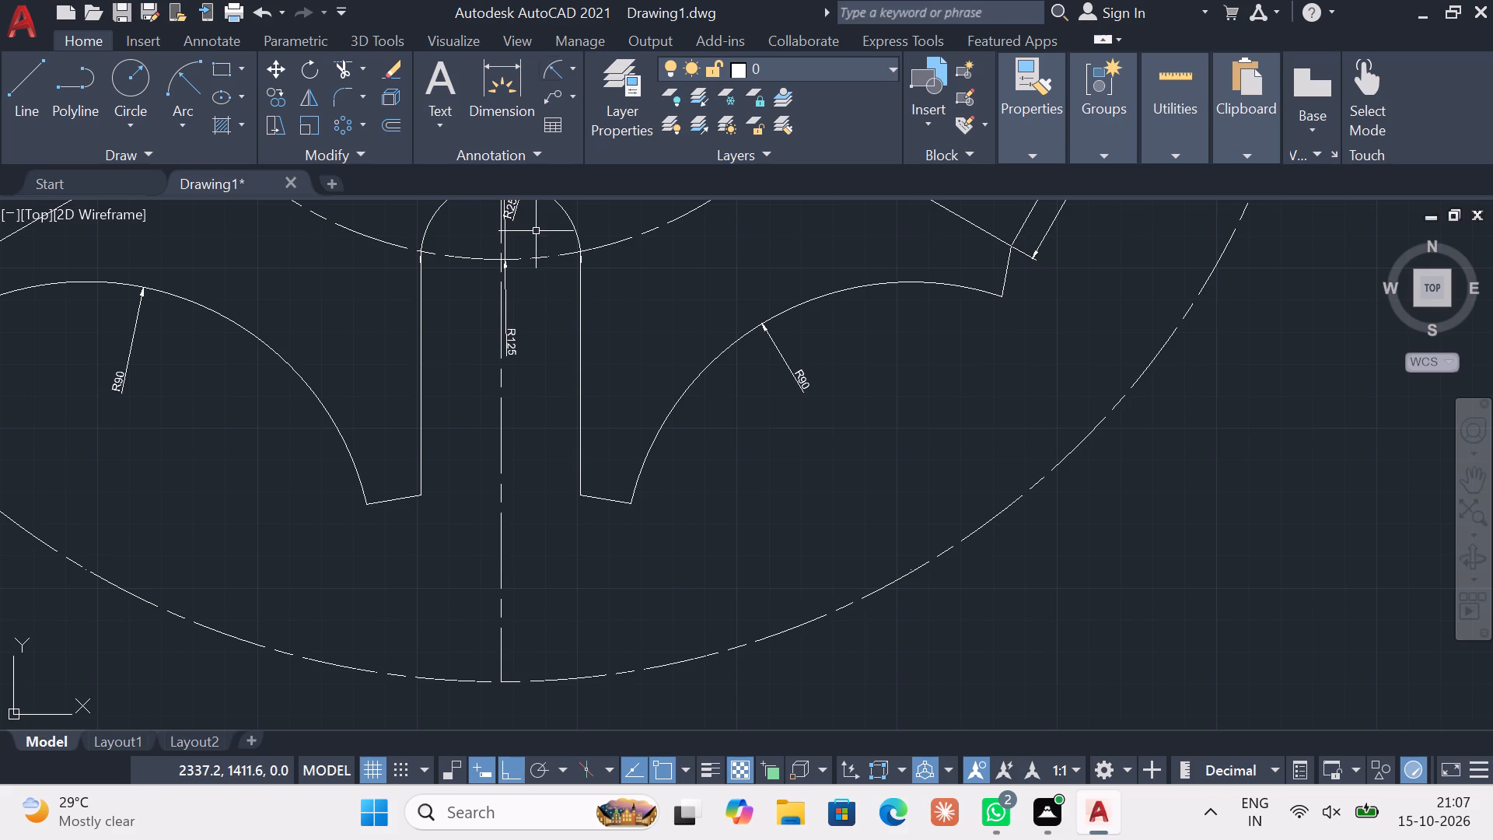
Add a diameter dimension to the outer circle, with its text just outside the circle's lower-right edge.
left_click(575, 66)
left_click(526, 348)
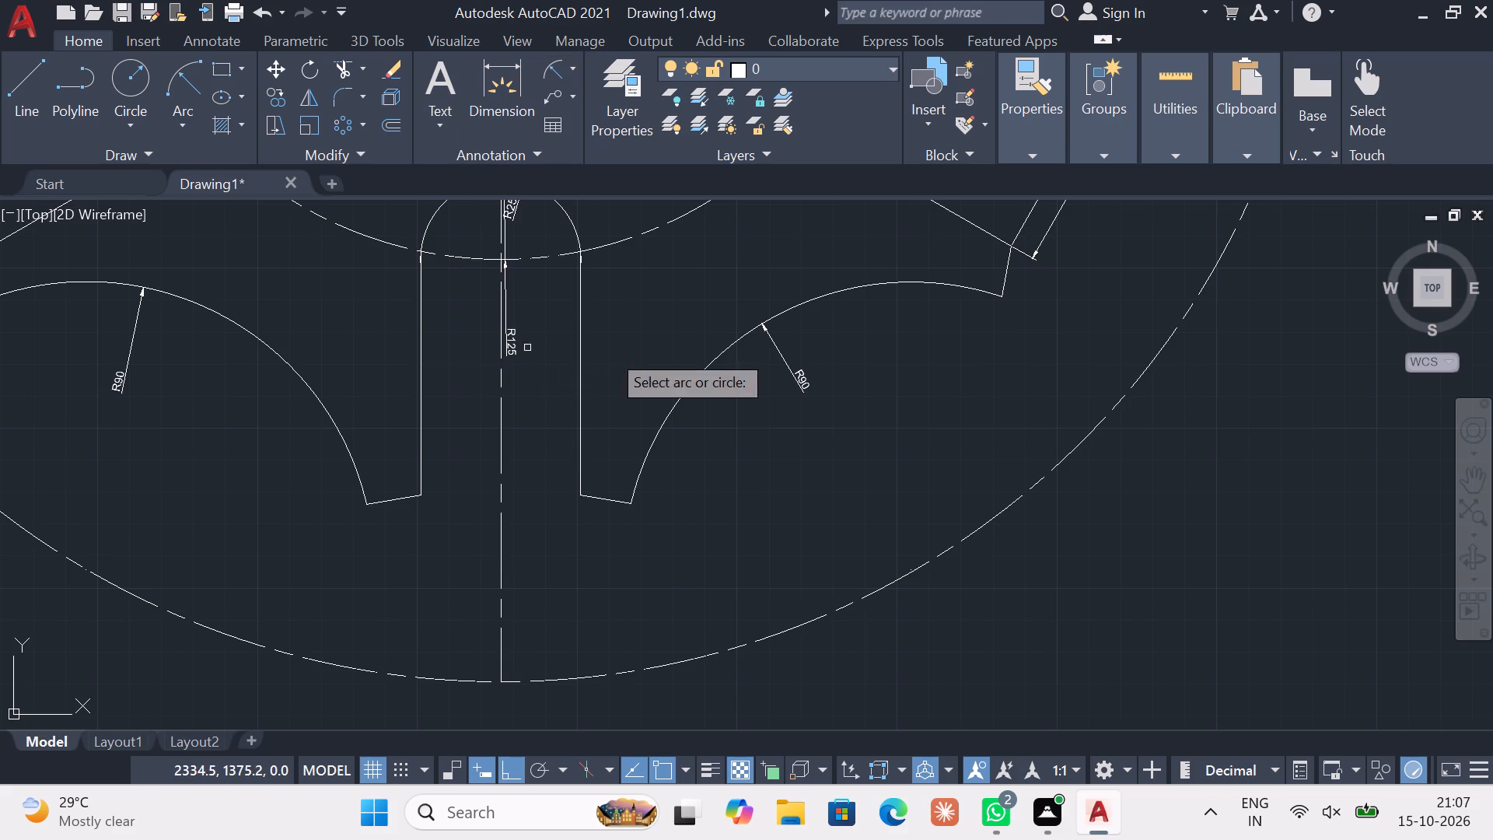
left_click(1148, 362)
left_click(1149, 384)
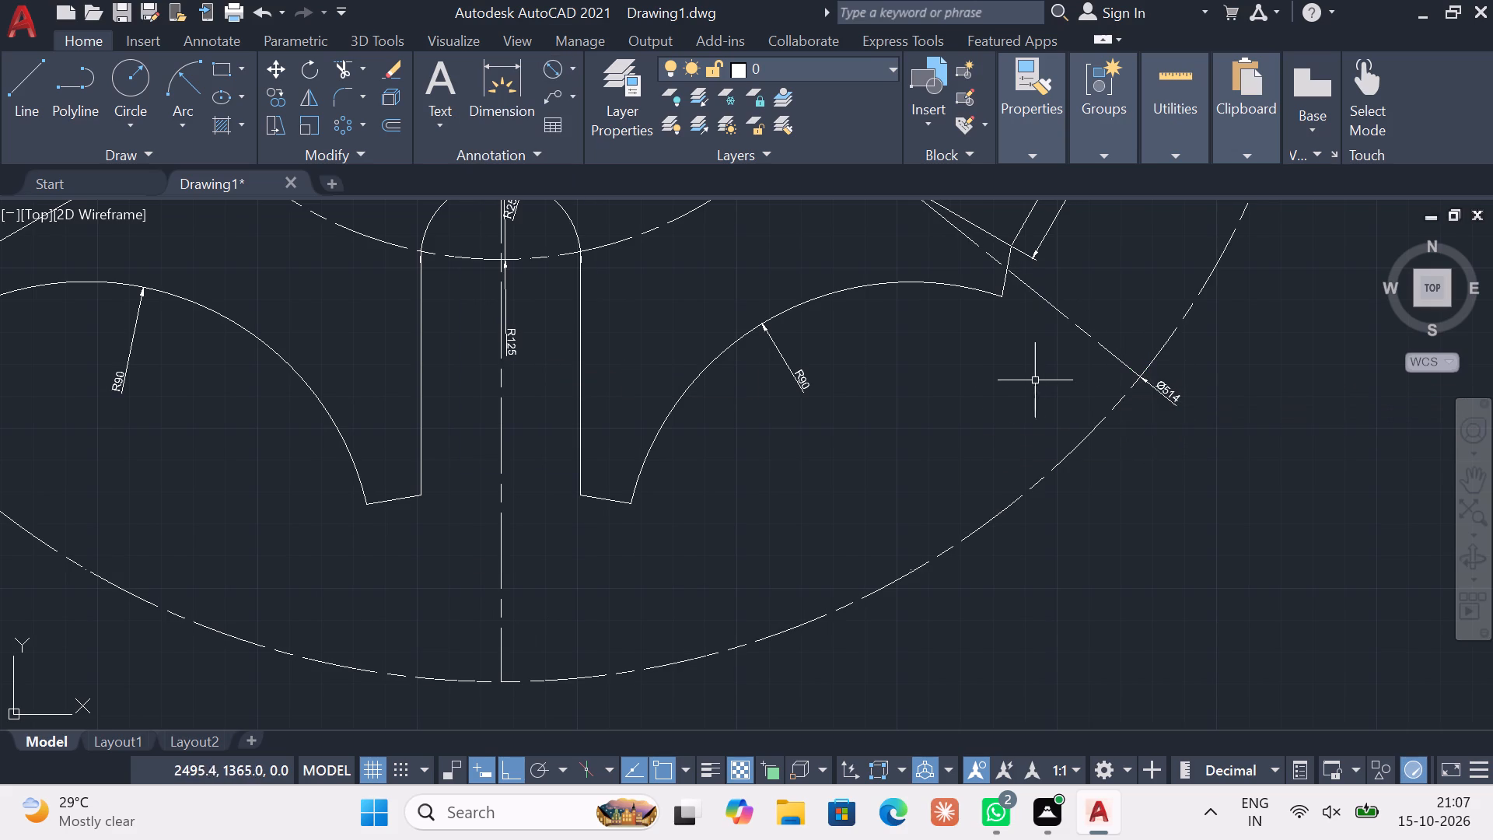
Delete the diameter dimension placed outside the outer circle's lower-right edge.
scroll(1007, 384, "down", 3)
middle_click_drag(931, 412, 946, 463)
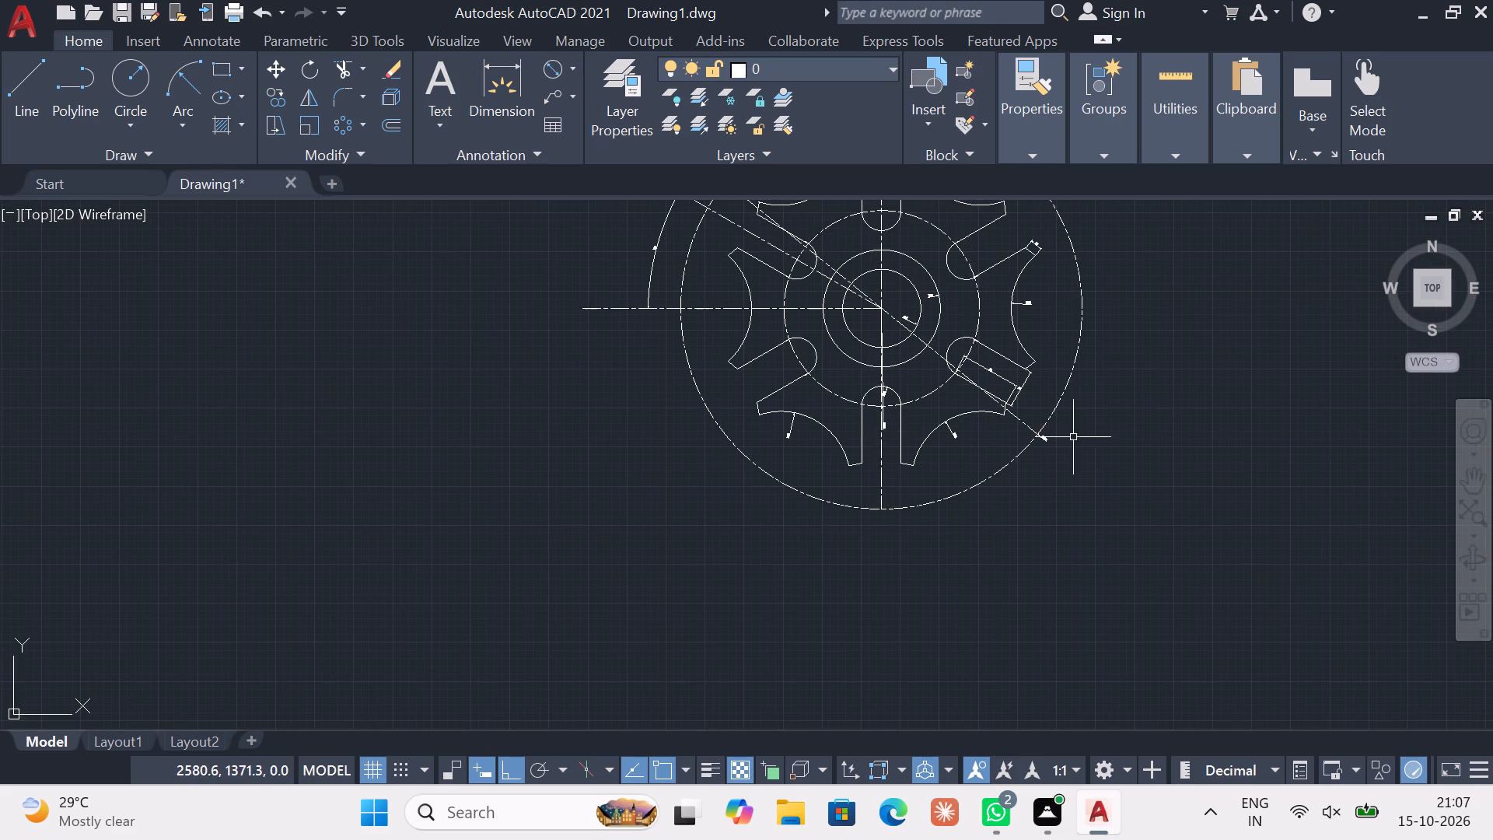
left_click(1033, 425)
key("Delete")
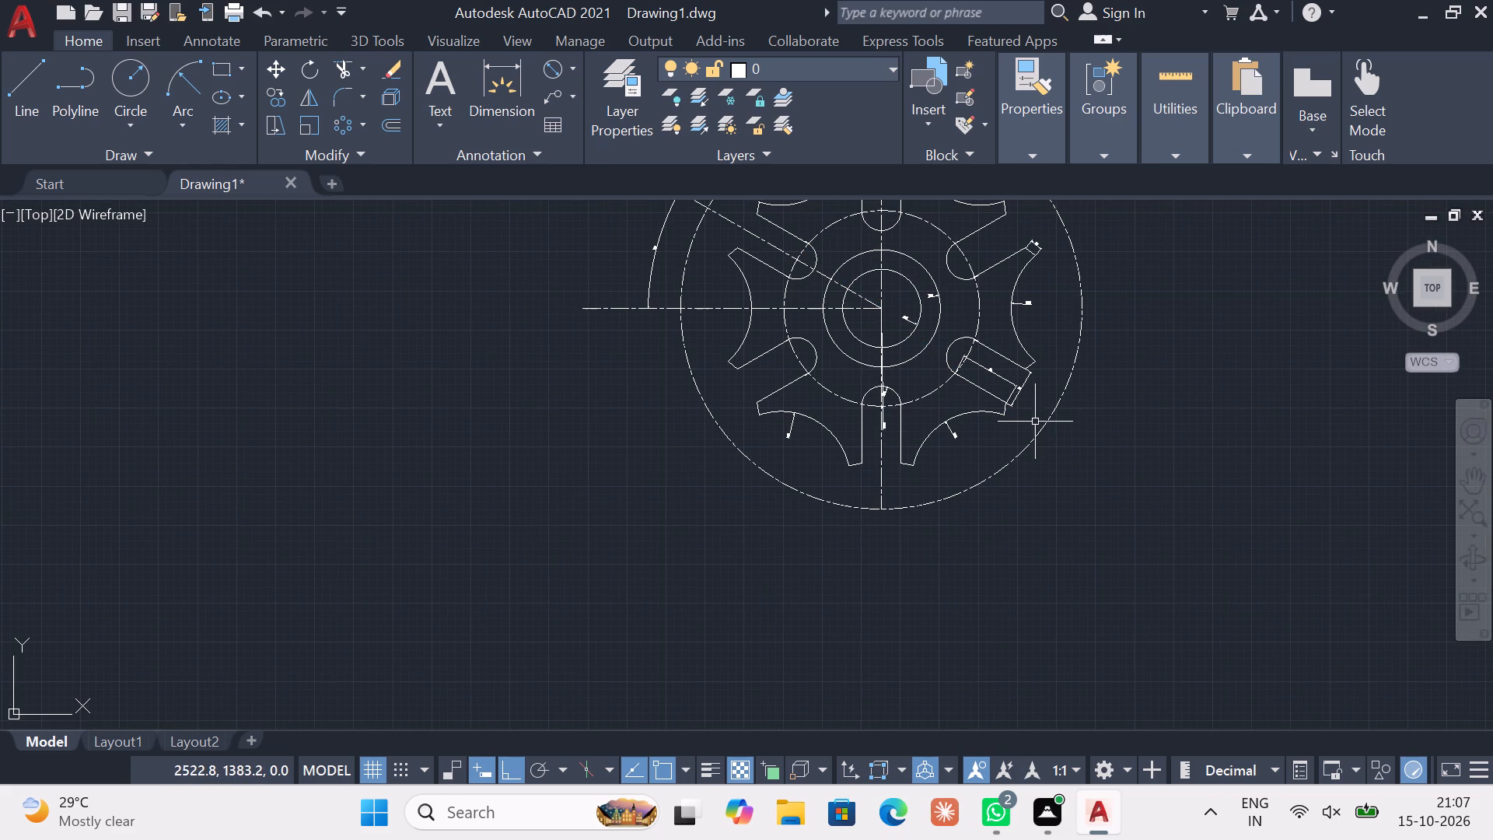
Add a diameter dimension to the outer circle, with its text just inside the circle's lower-right edge.
left_click(546, 70)
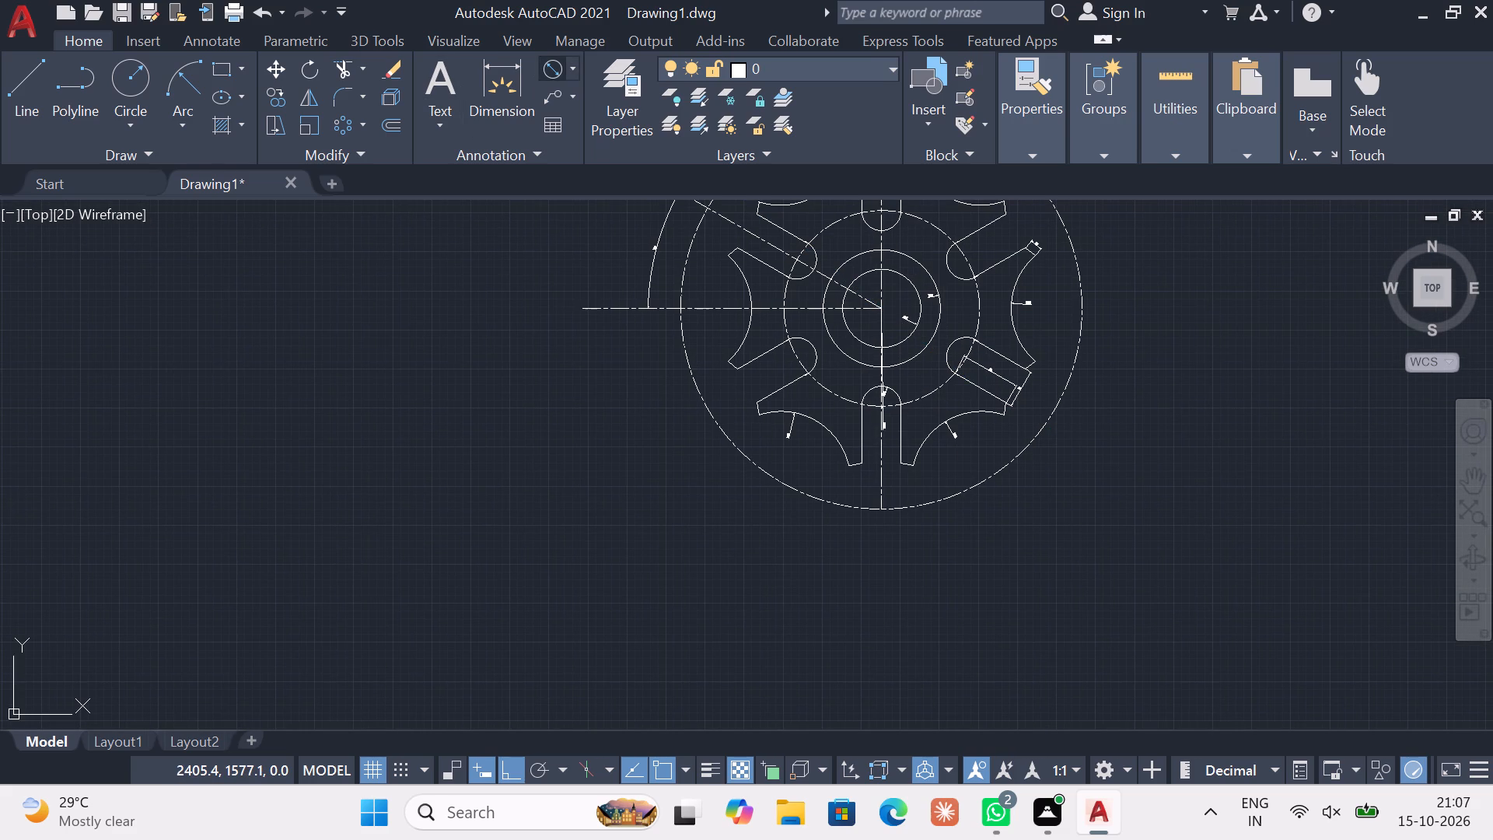
left_click(1082, 299)
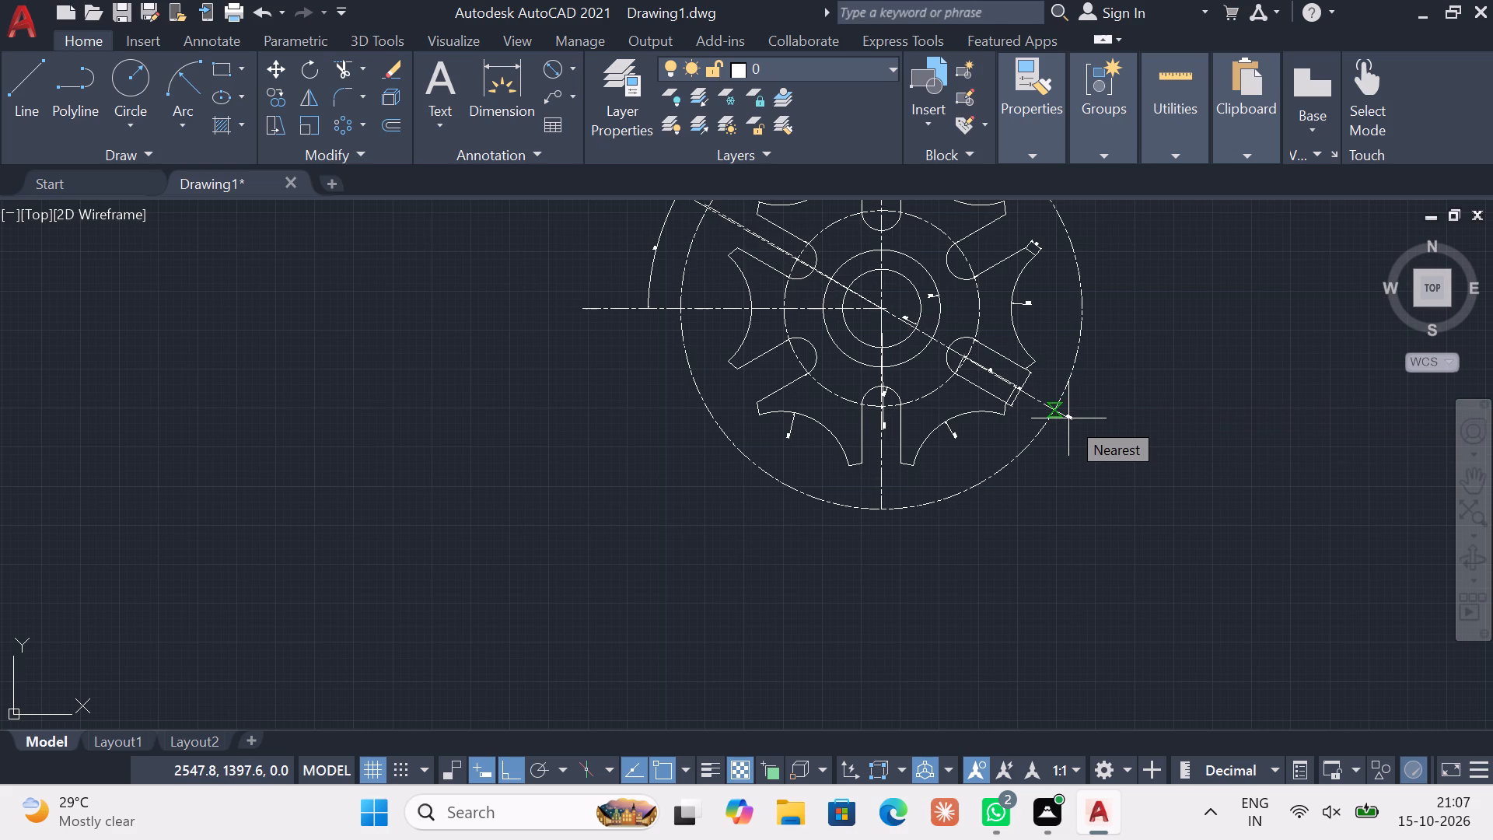
middle_click_drag(730, 275, 729, 277)
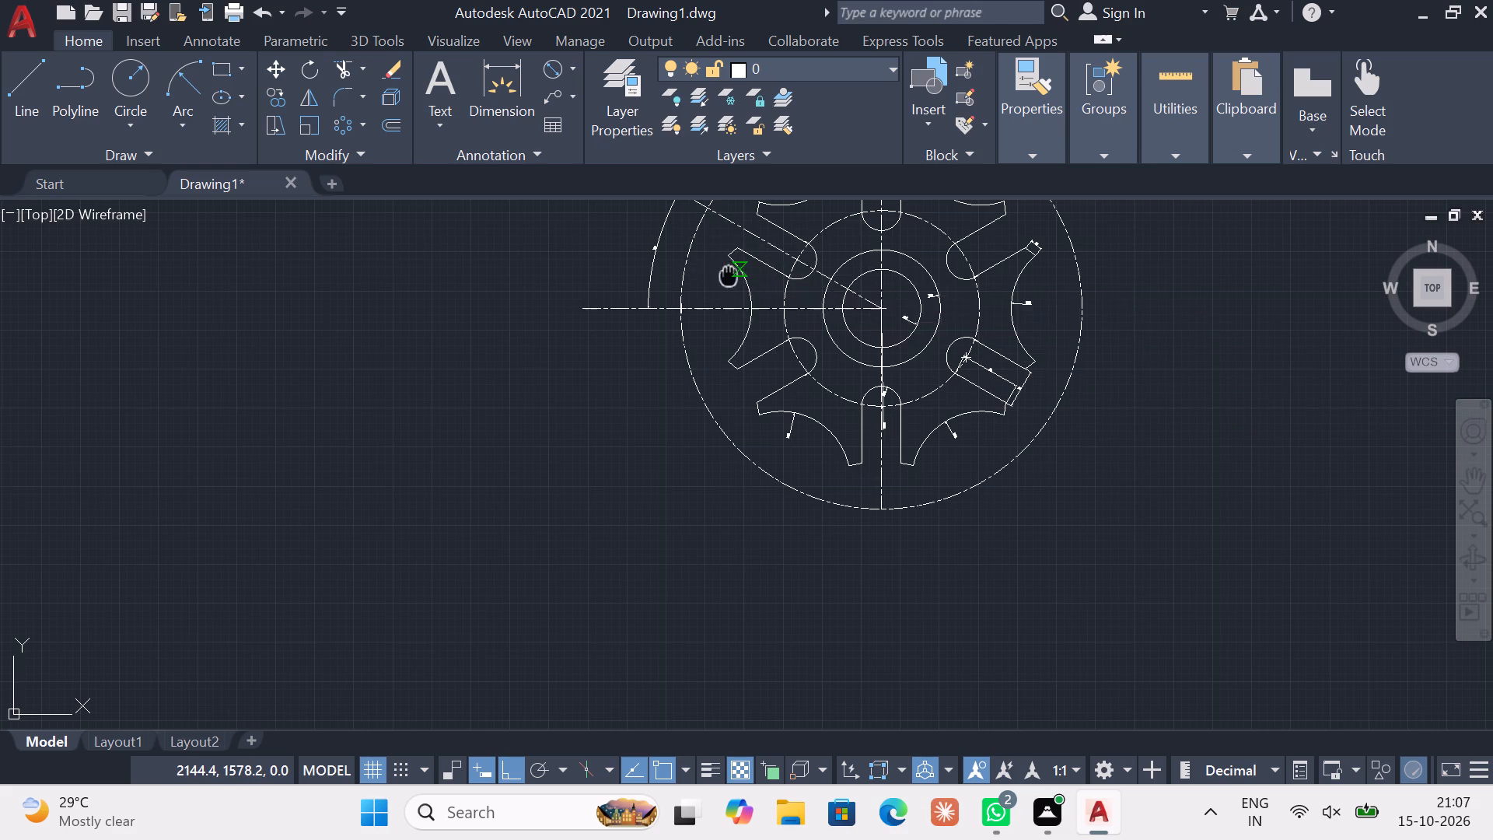
middle_click_drag(729, 277, 751, 413)
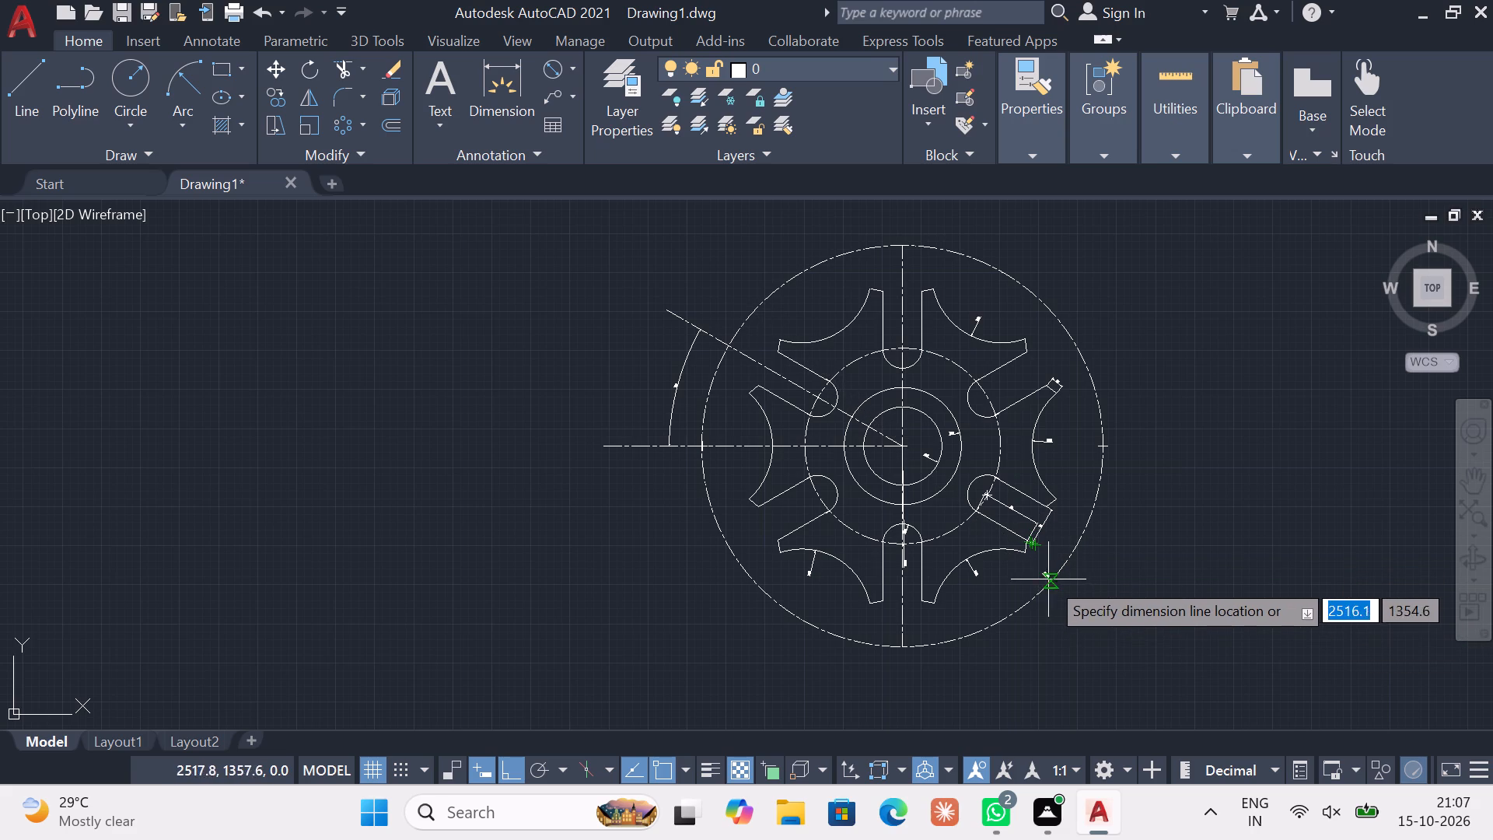
left_click(1020, 583)
key("Escape")
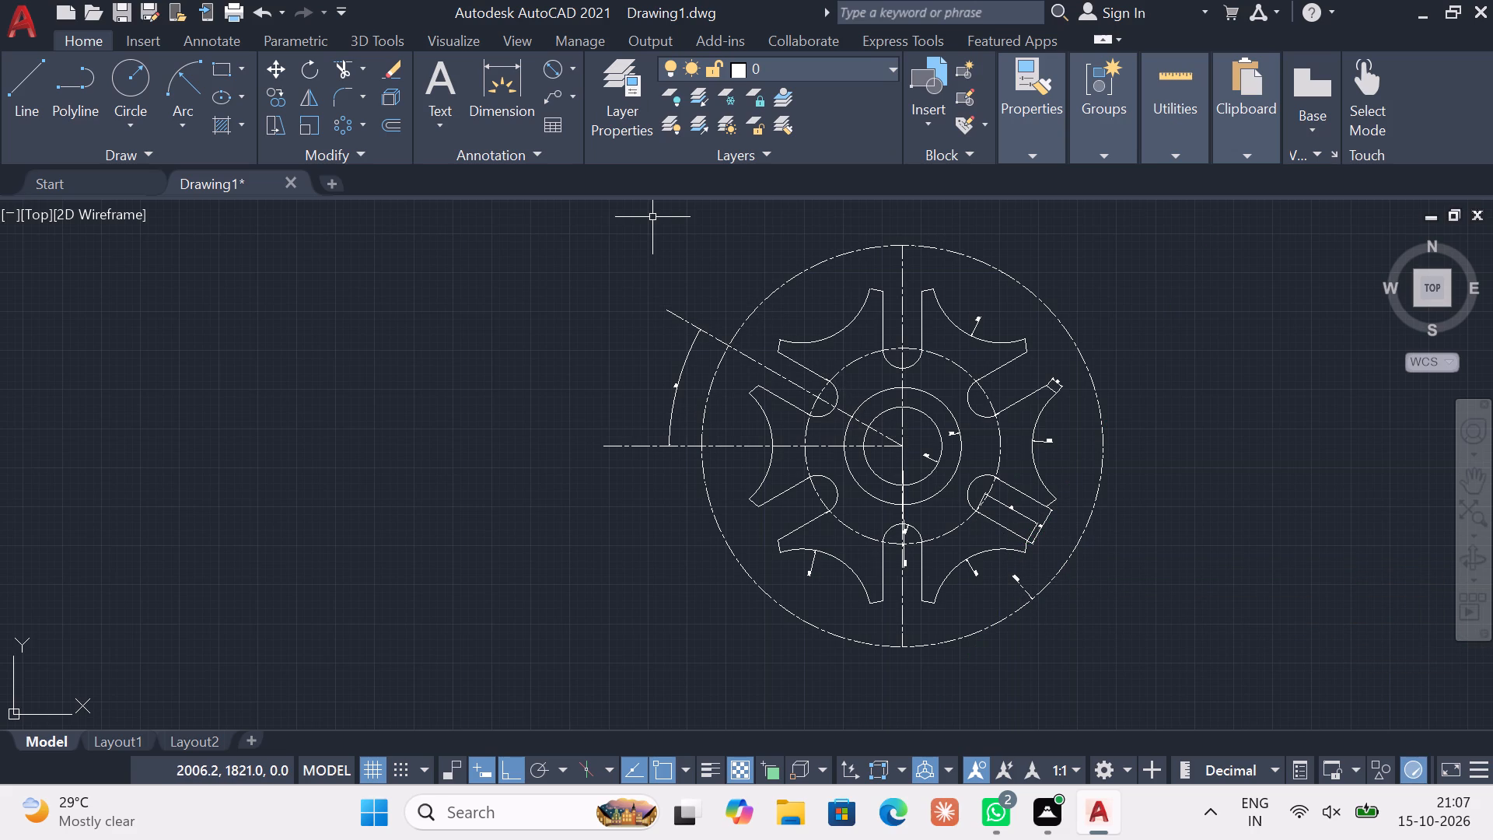
Add a radius dimension to the upper-left concave arc, with its text just outside the part above the arc.
left_click(570, 68)
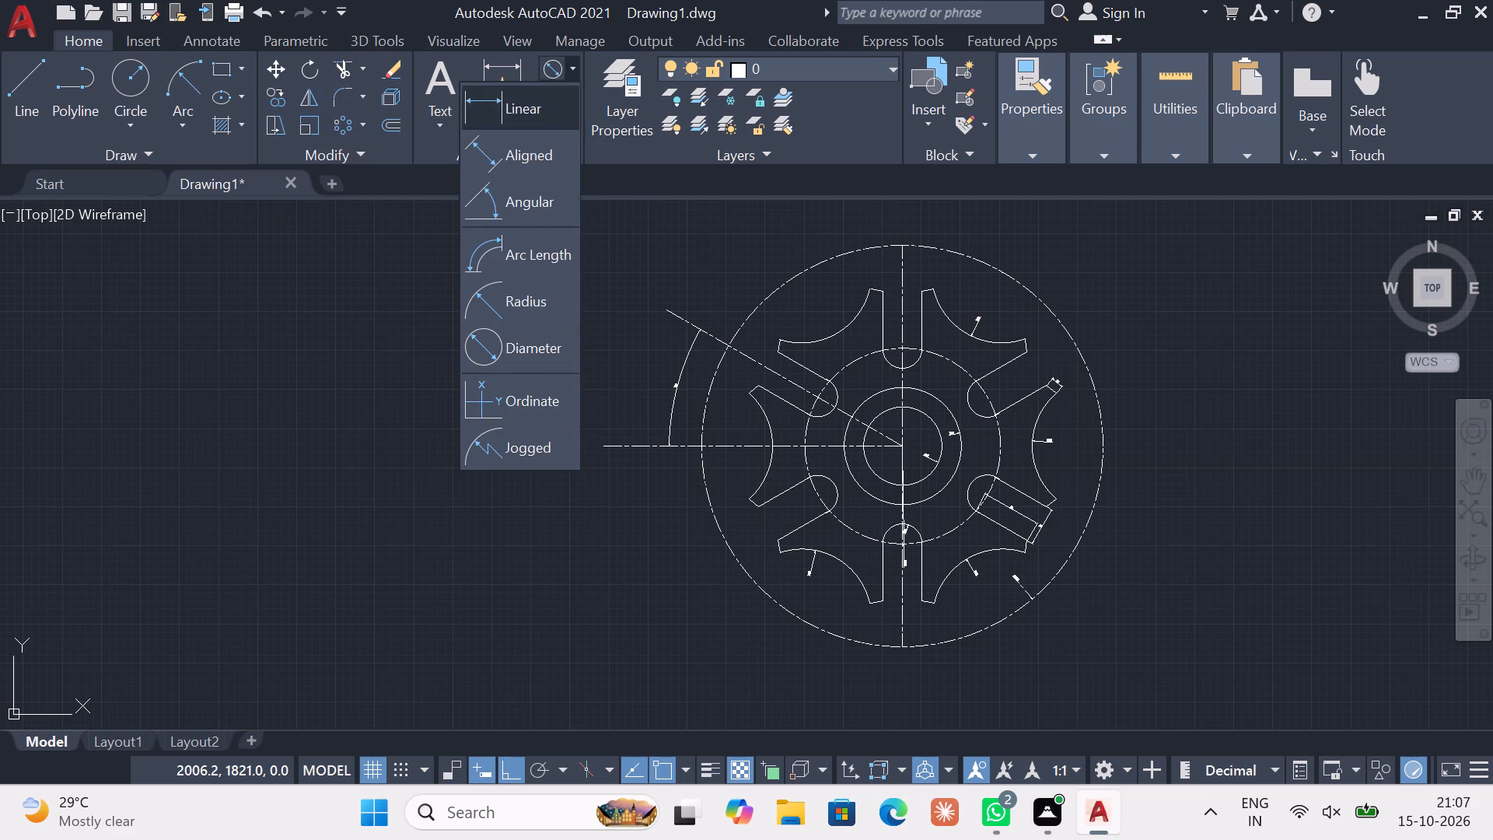
left_click_drag(520, 303, 521, 296)
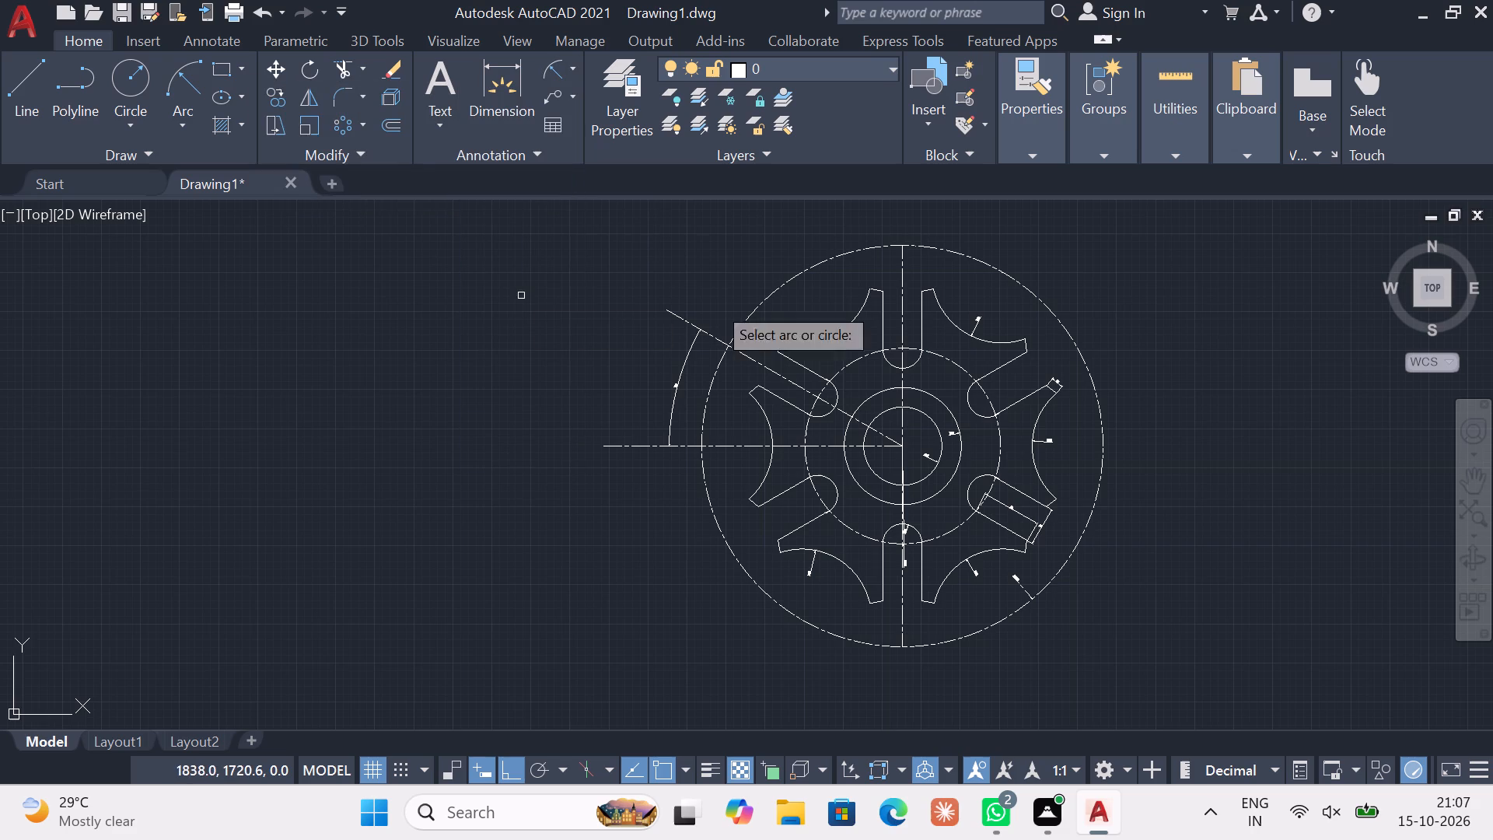
left_click(834, 338)
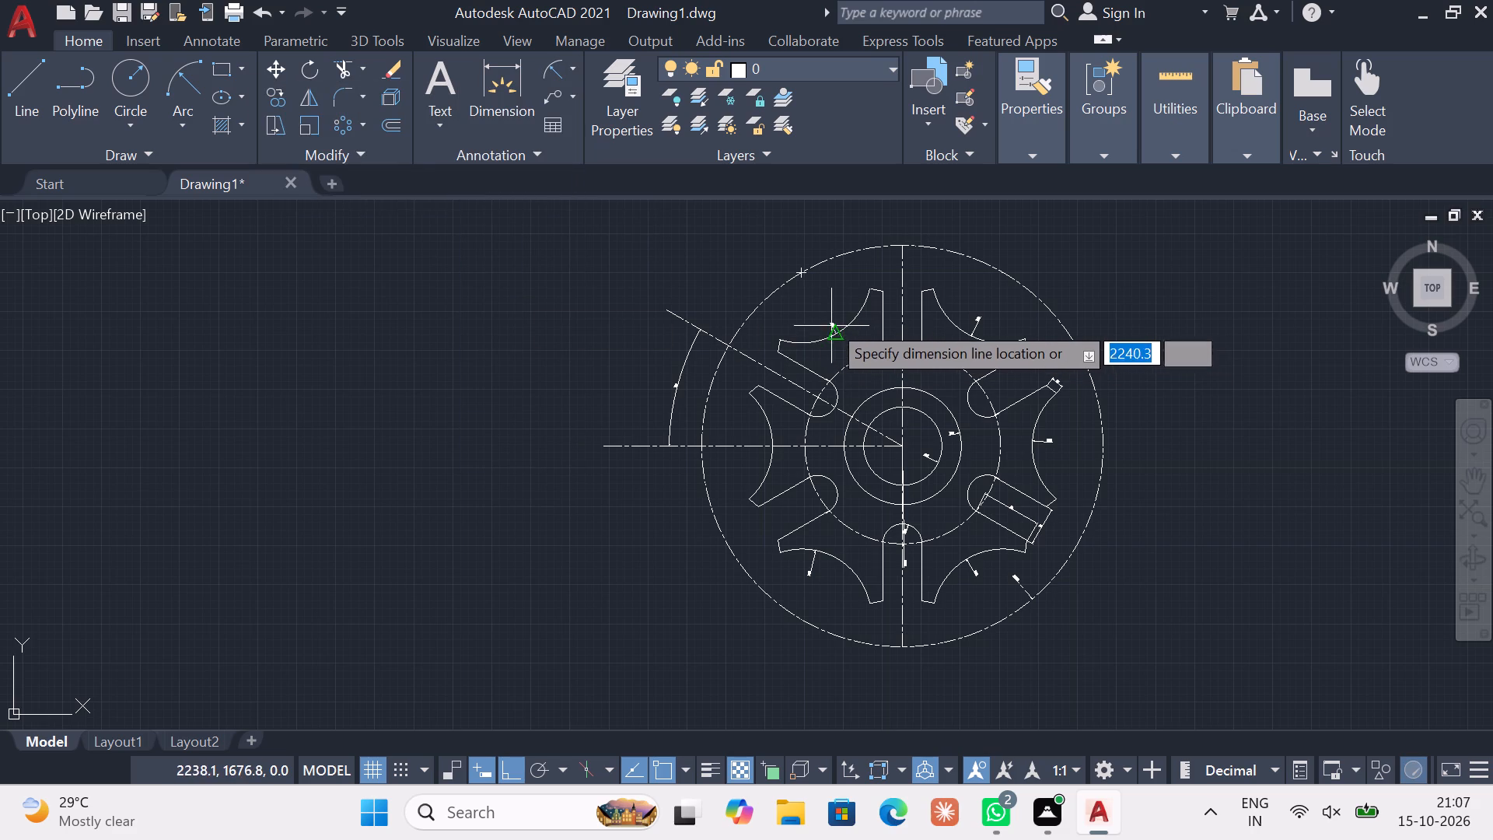
left_click(827, 312)
key("Escape")
Add a radius dimension to the concave arc on the part's left side, with its text just outside the part.
left_click(548, 73)
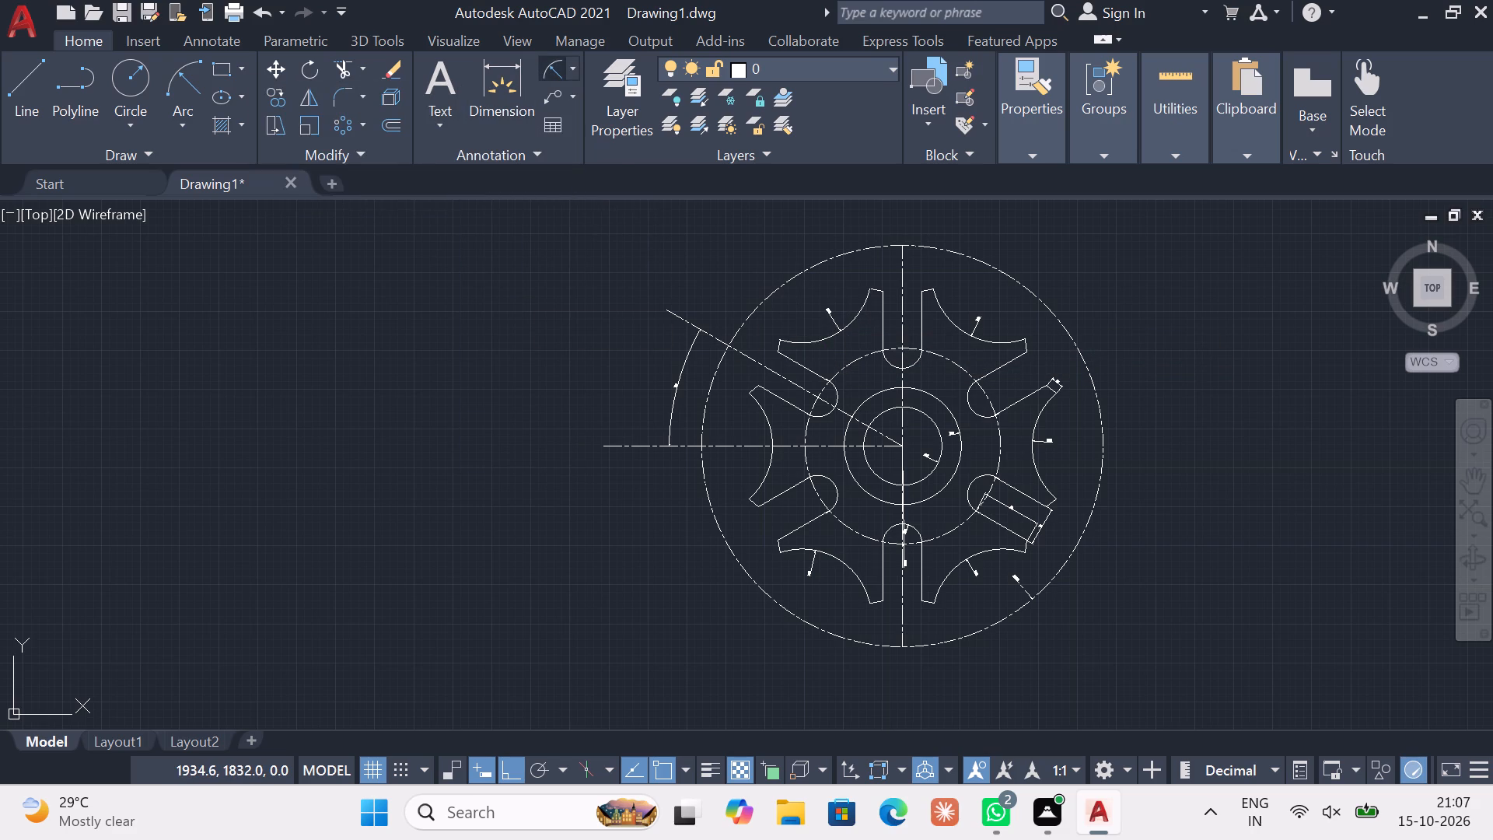
left_click(771, 425)
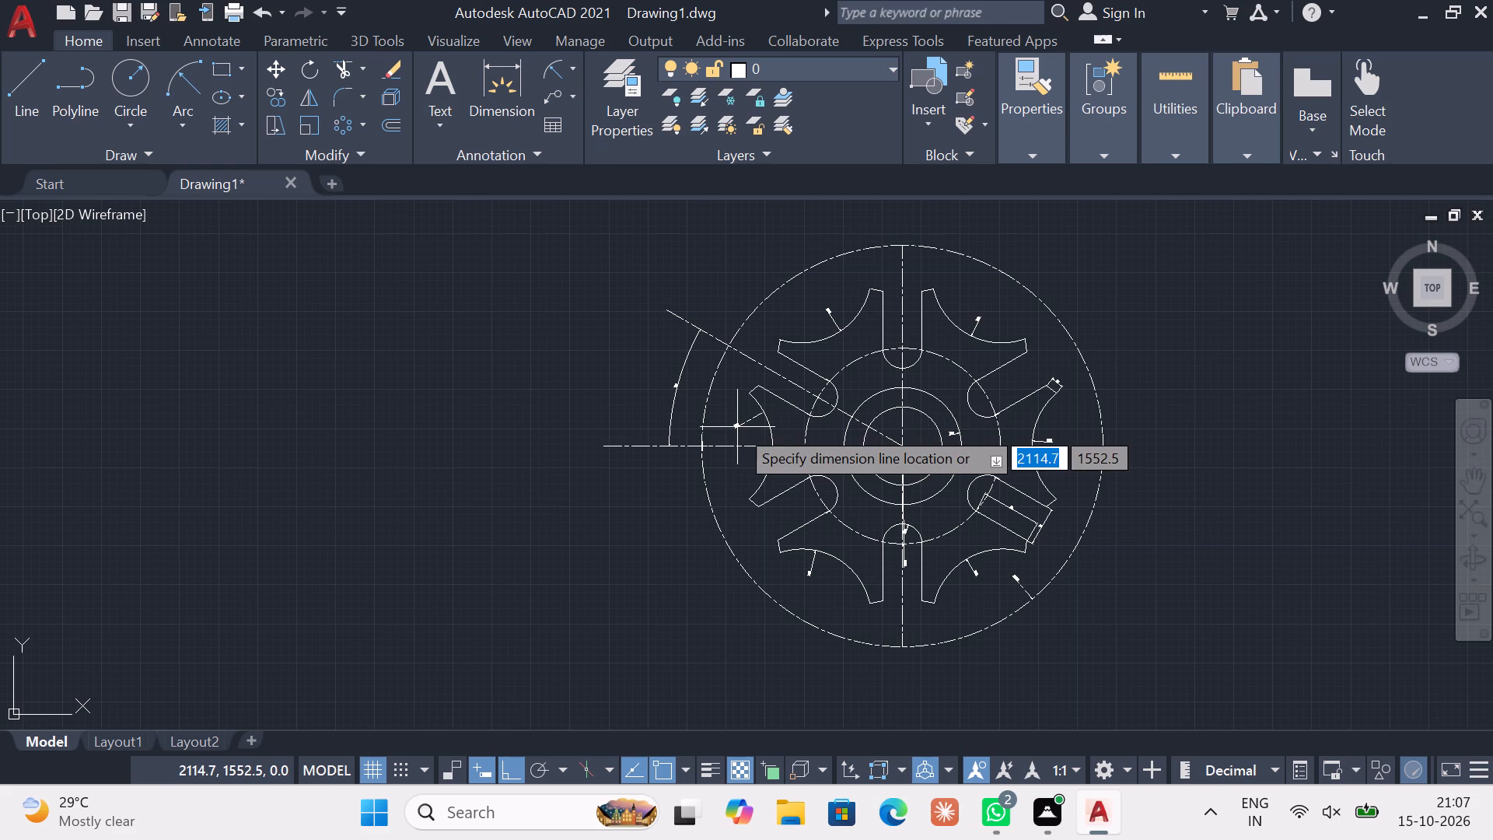
left_click(737, 427)
left_click(549, 65)
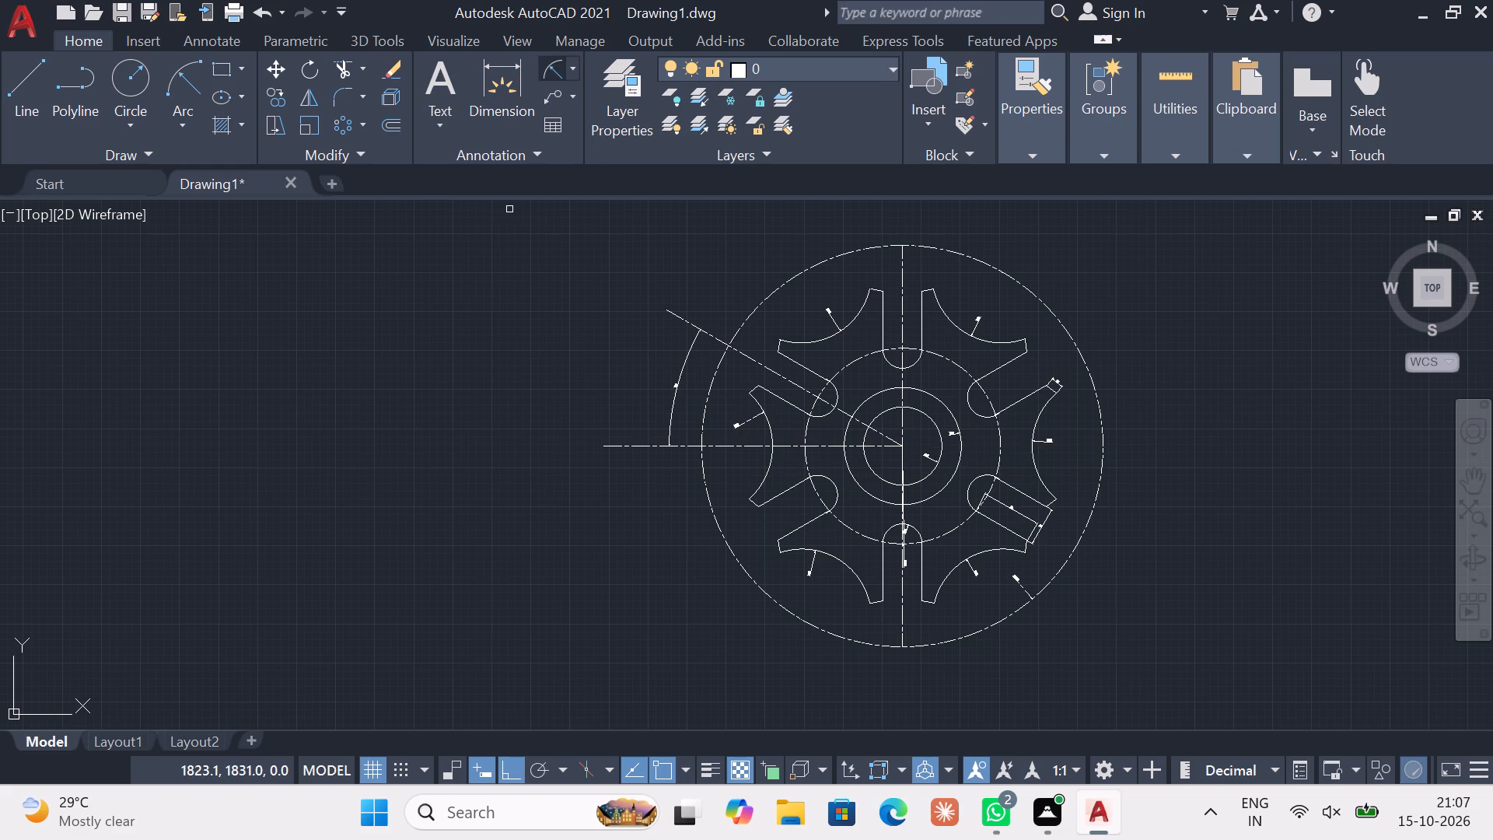
key("Escape")
key("Escape")
key("Escape")
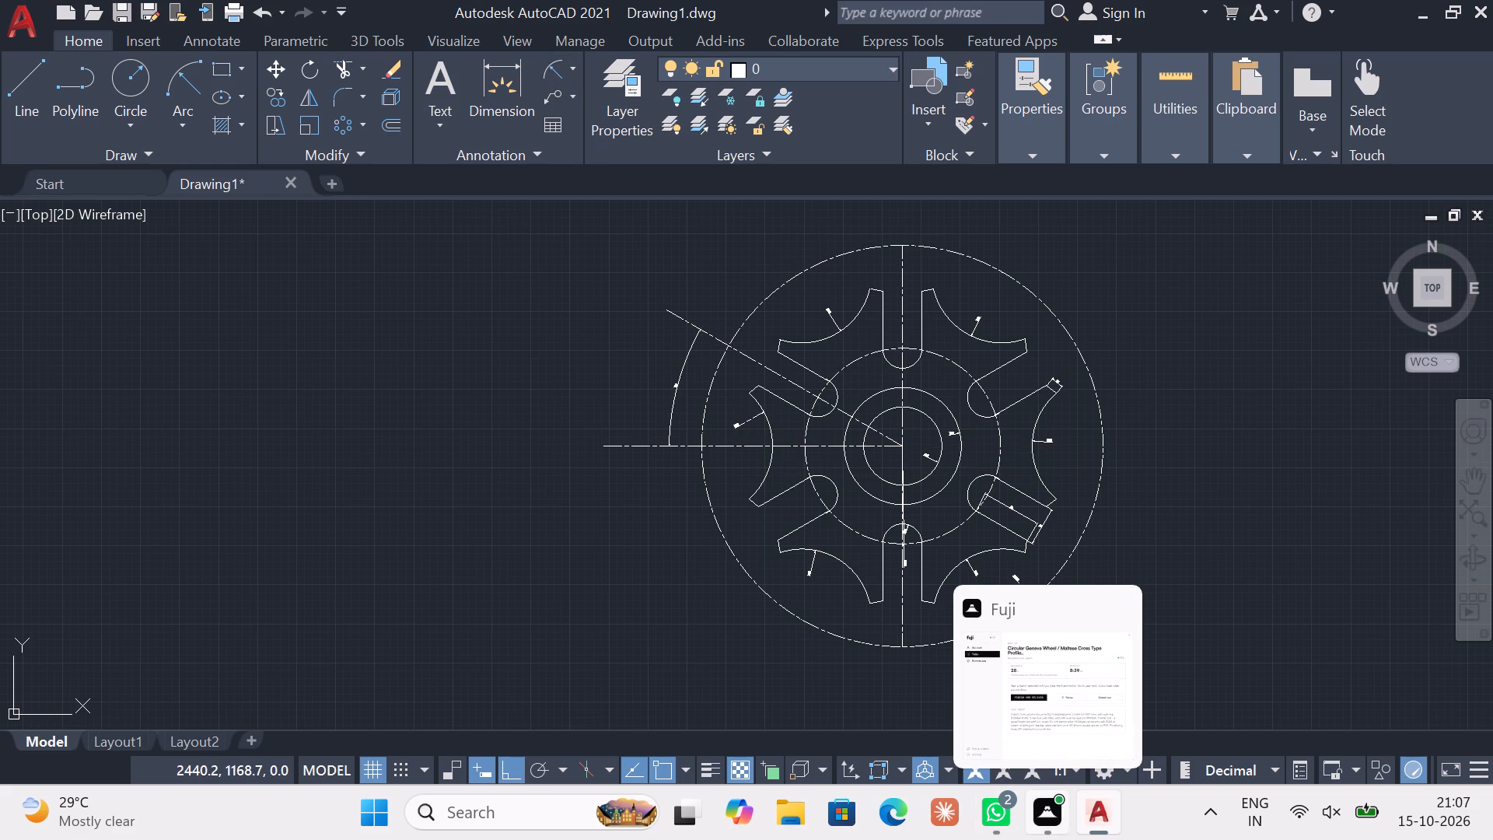
key("Escape")
key("Escape")
key("Escape")
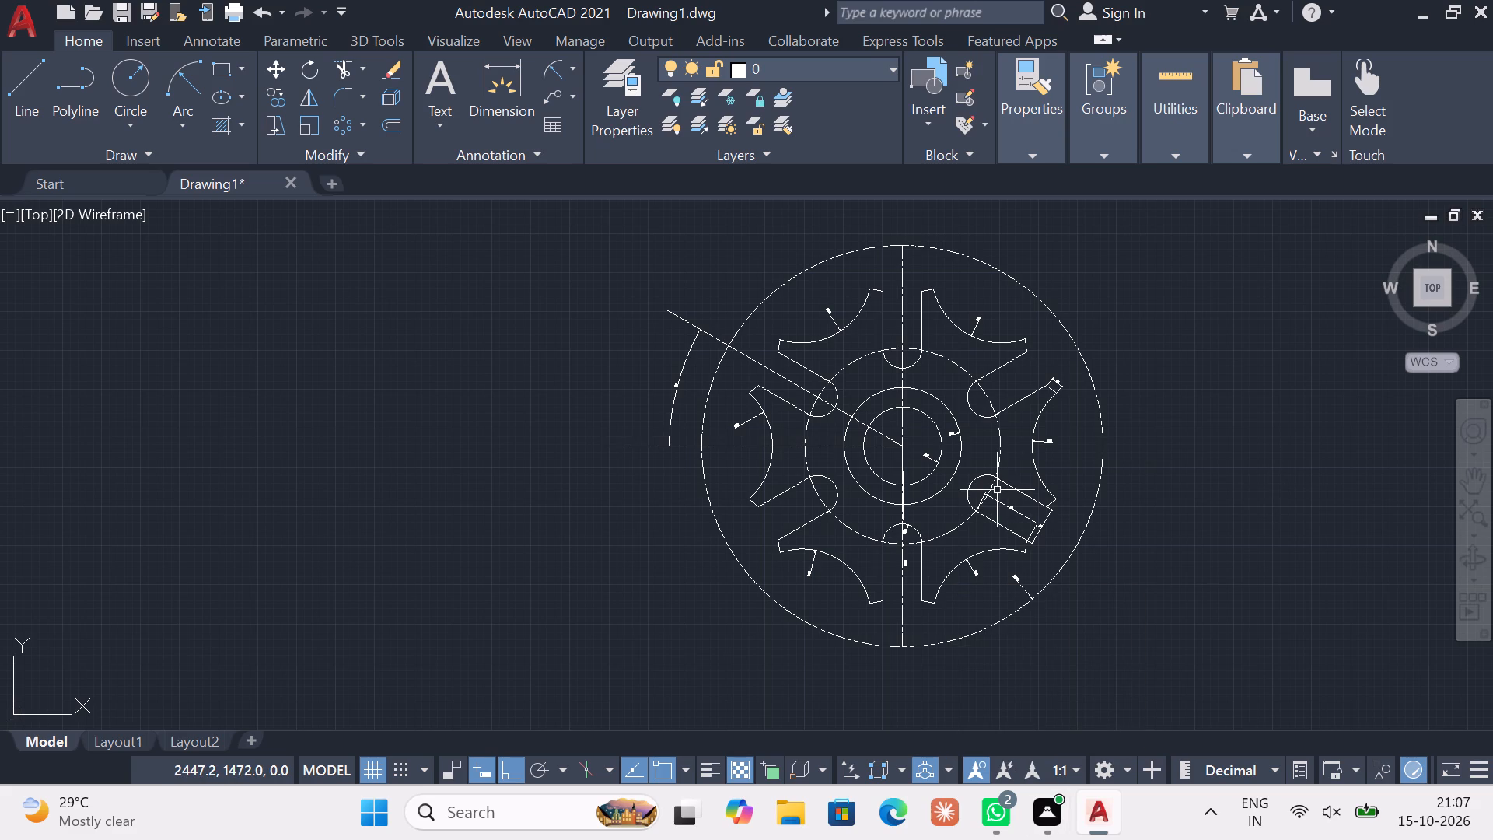
Save the drawing in the Documents folder as ex-24.
key("ctrl+s")
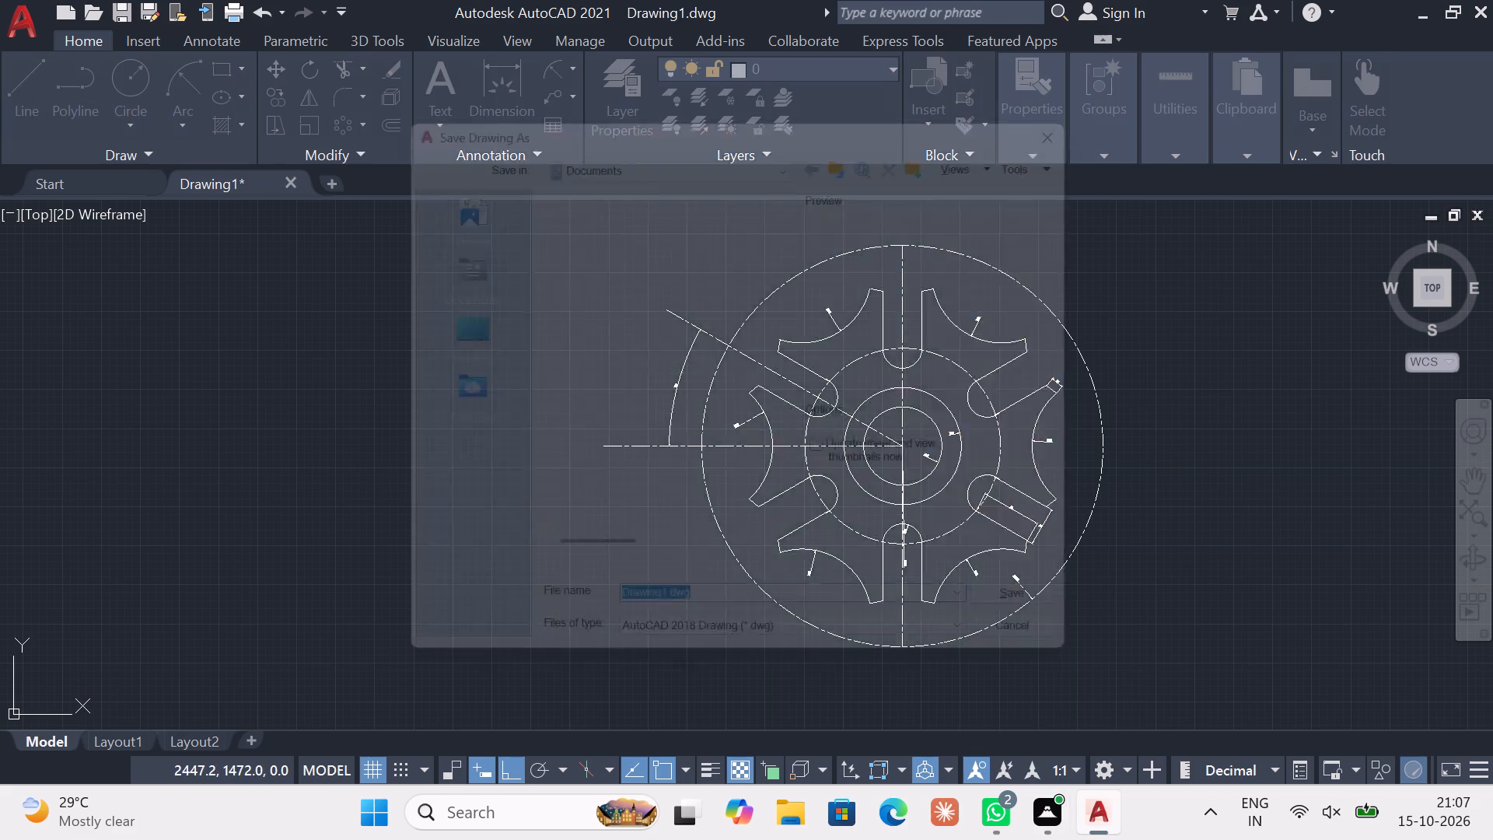
type("ex-24")
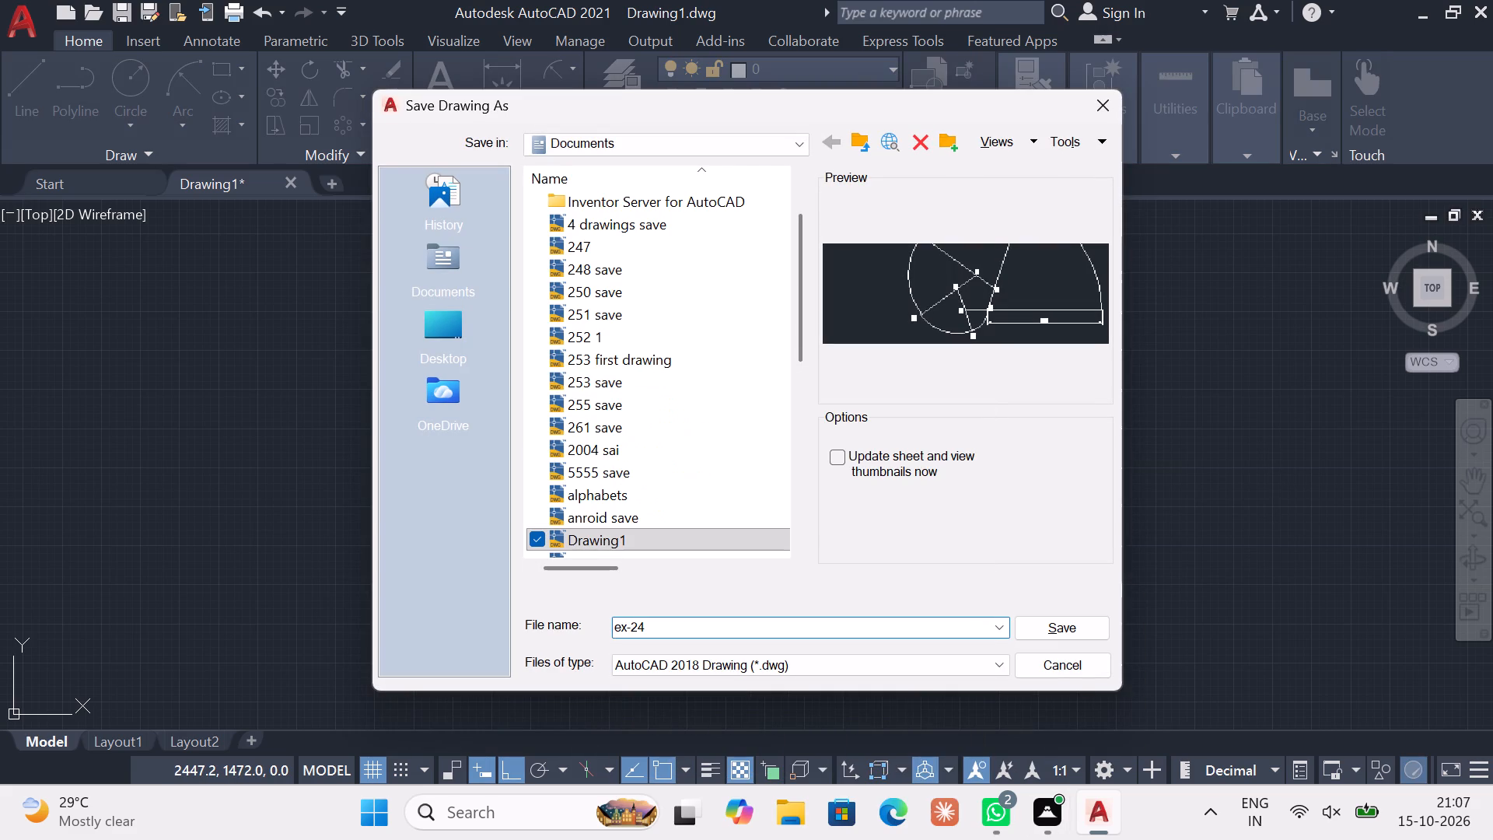
left_click(1047, 621)
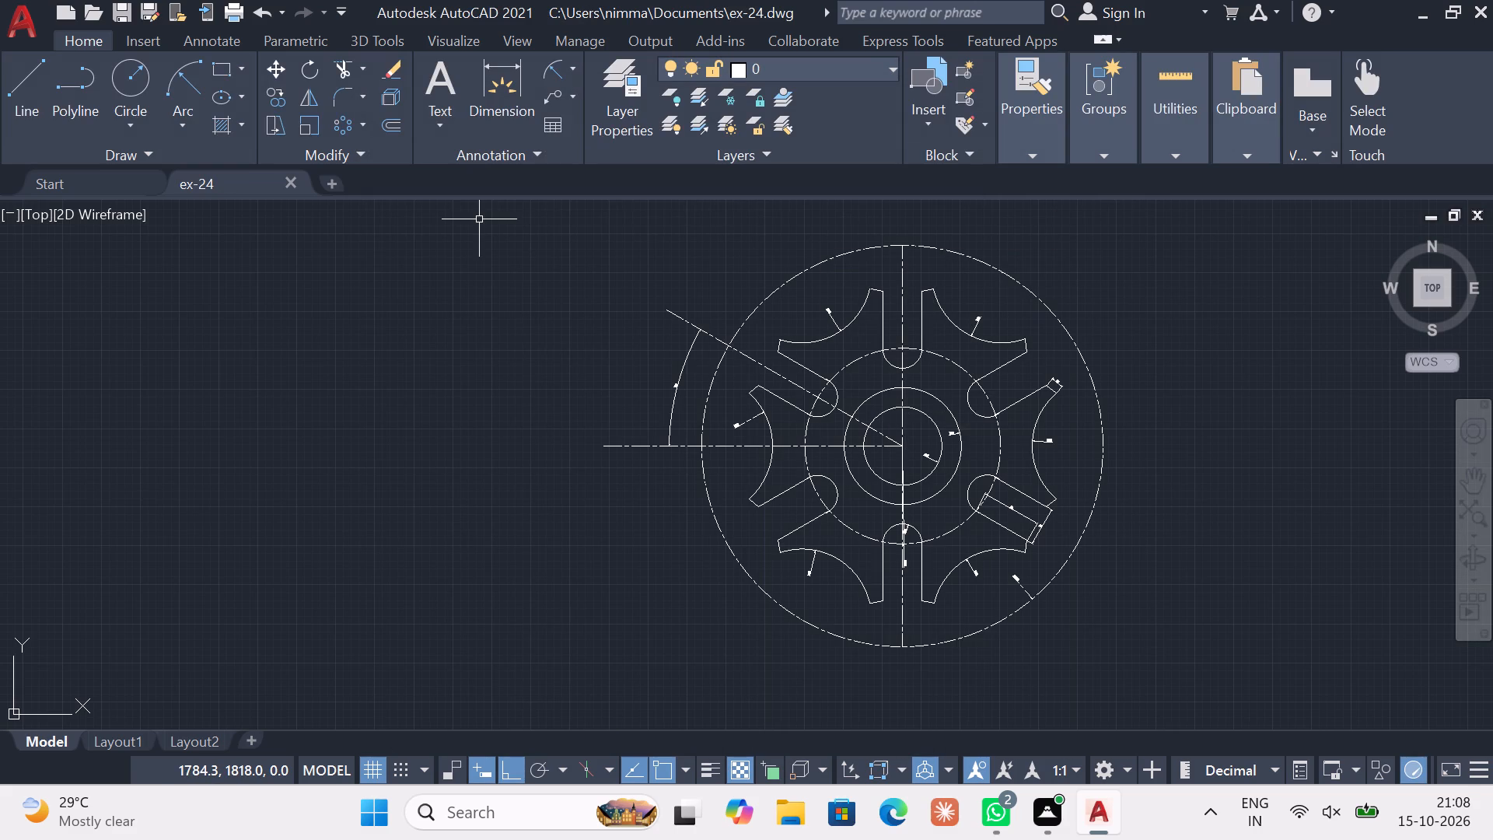
Set up the plot with the acad.ctb plot style table and the DWF6 ePlot.pc3 plotter.
left_click(236, 16)
left_click(1060, 161)
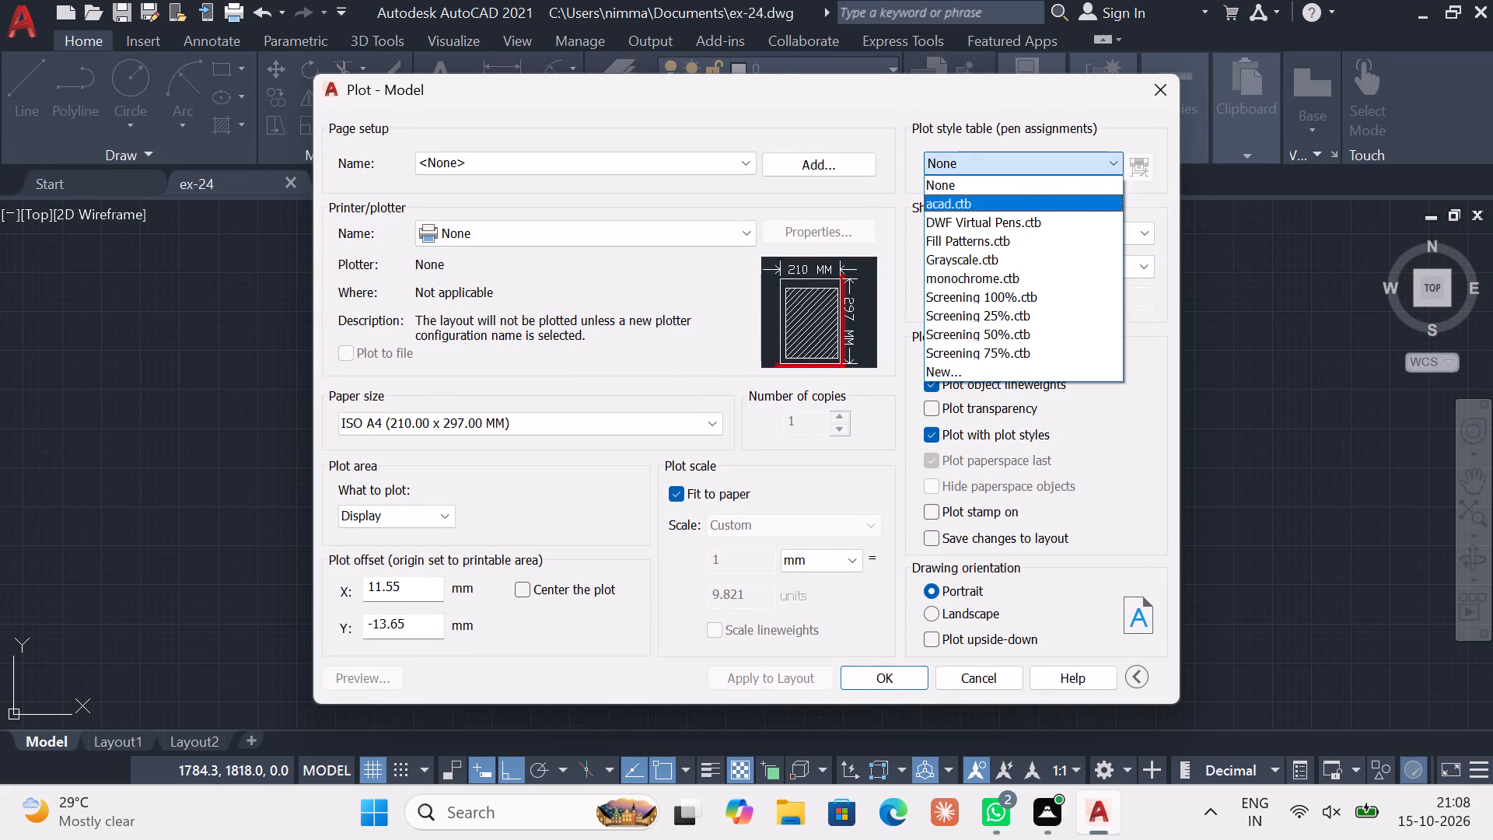
left_click(1033, 208)
left_click(735, 450)
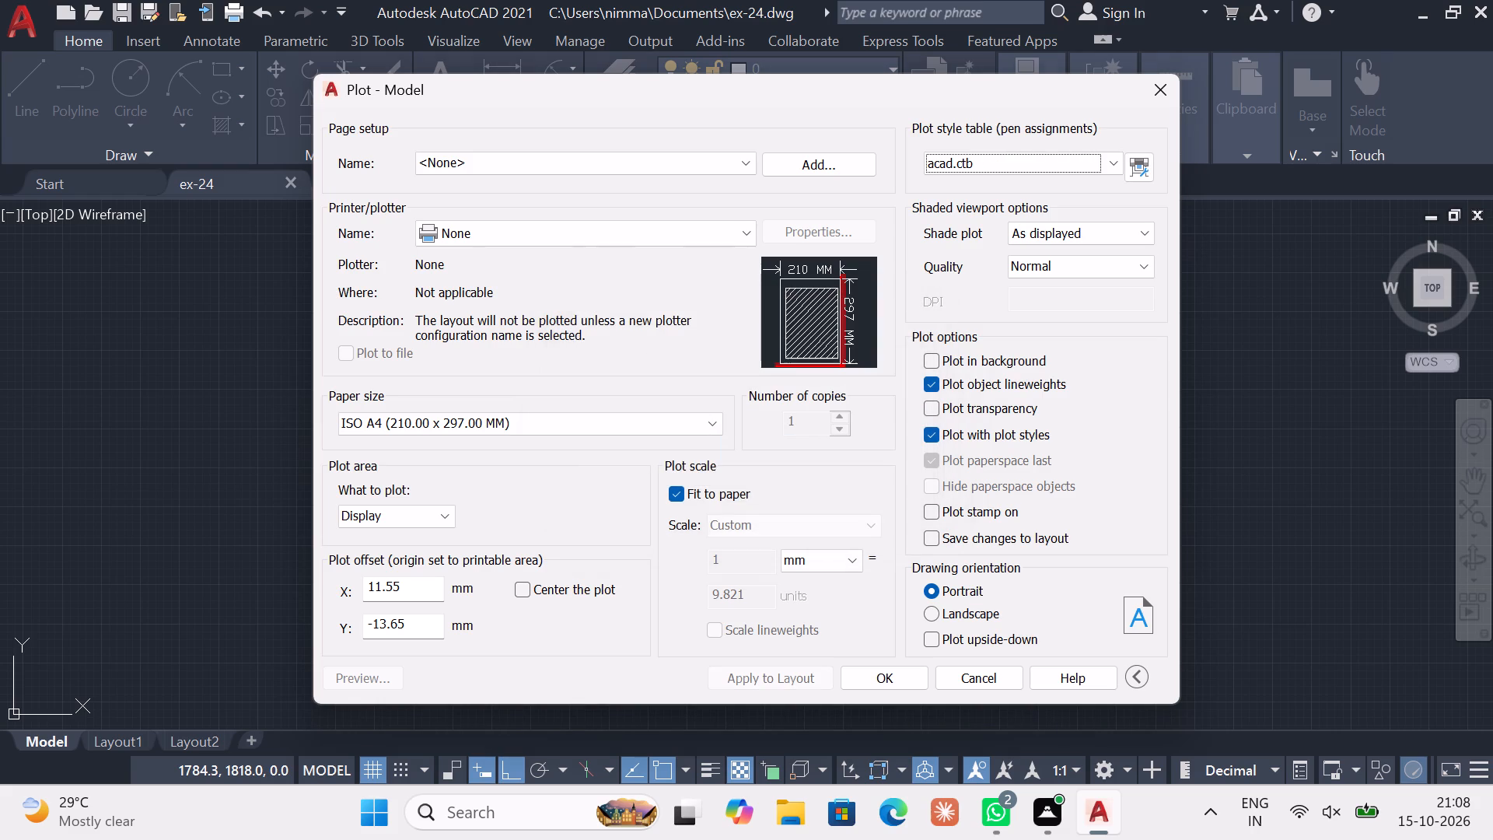
left_click(701, 231)
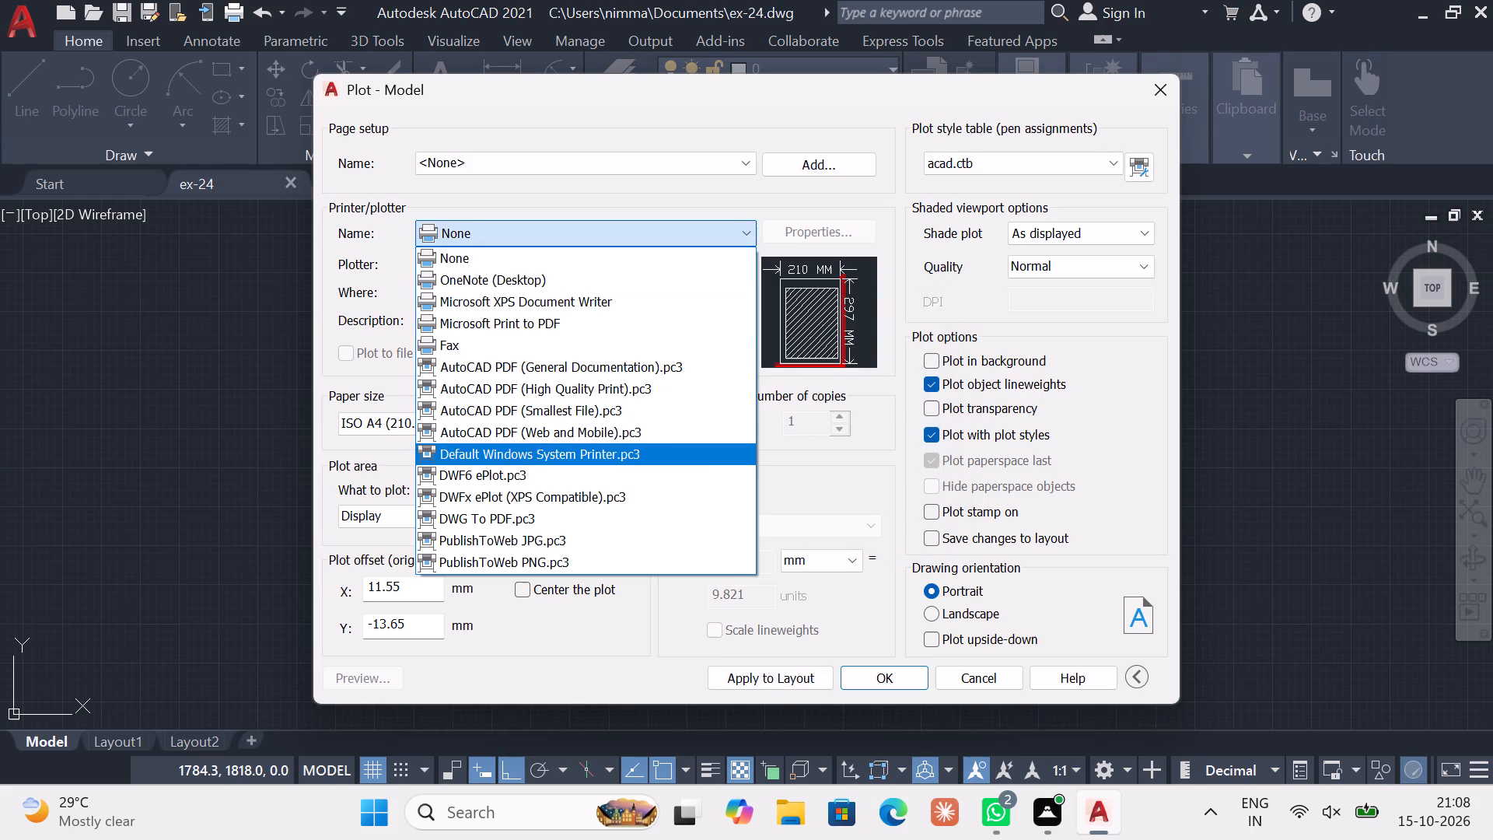
left_click(565, 467)
Set the plot area to a window enclosing the whole part, including the angular dimension and centre lines.
left_click(439, 524)
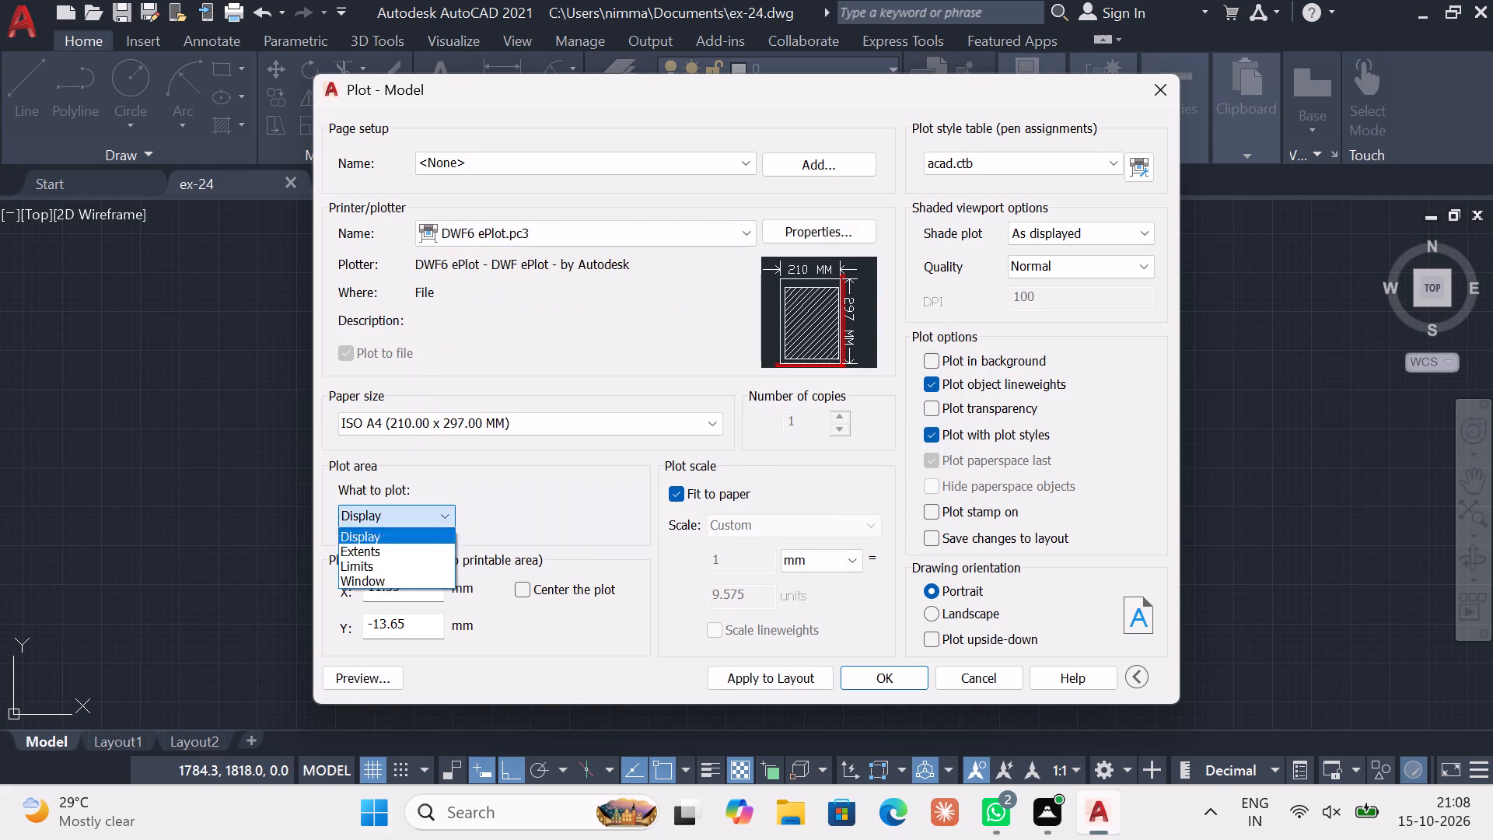
left_click(424, 582)
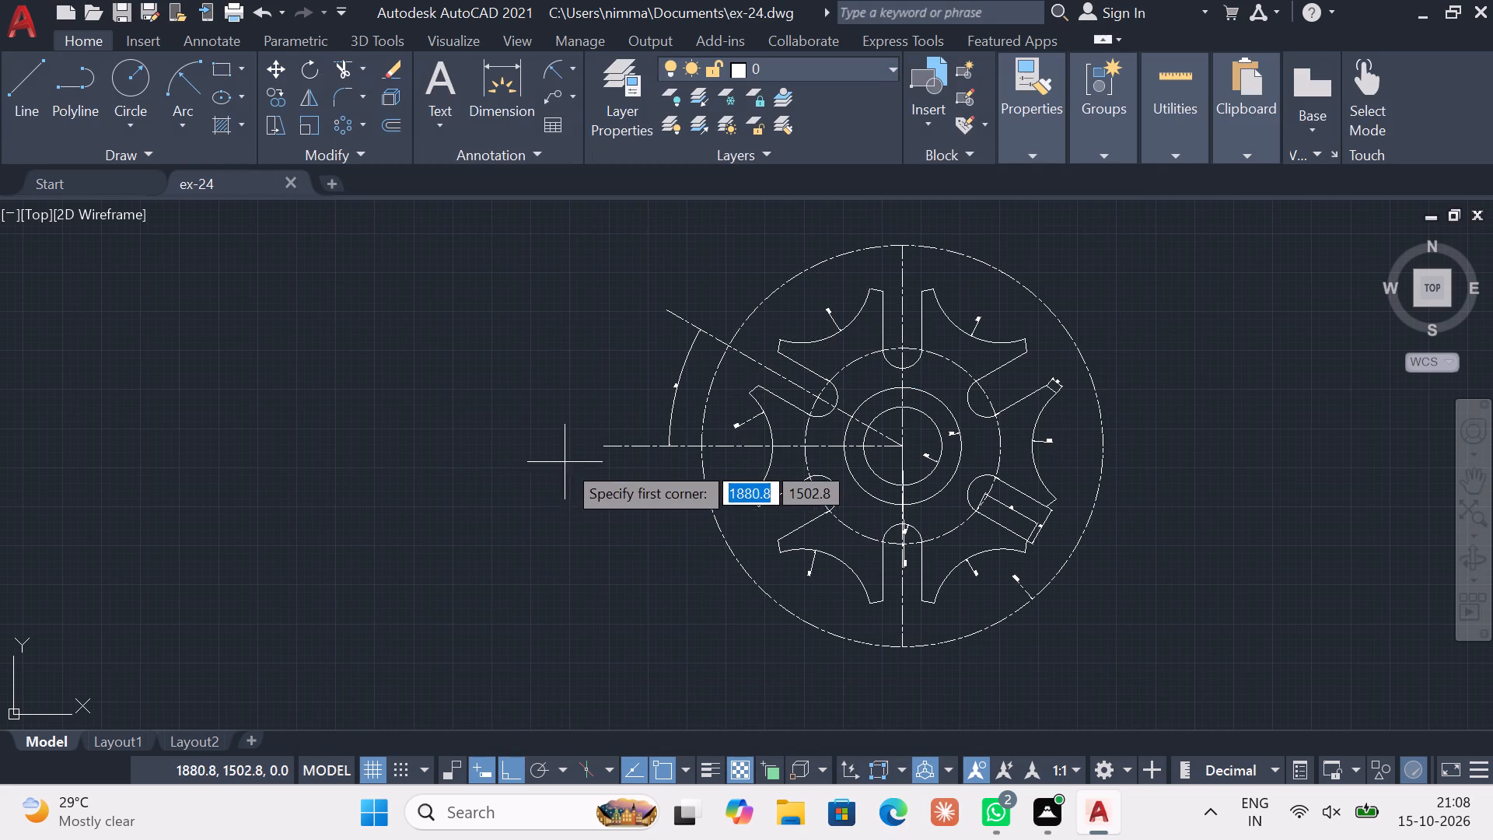
left_click(579, 231)
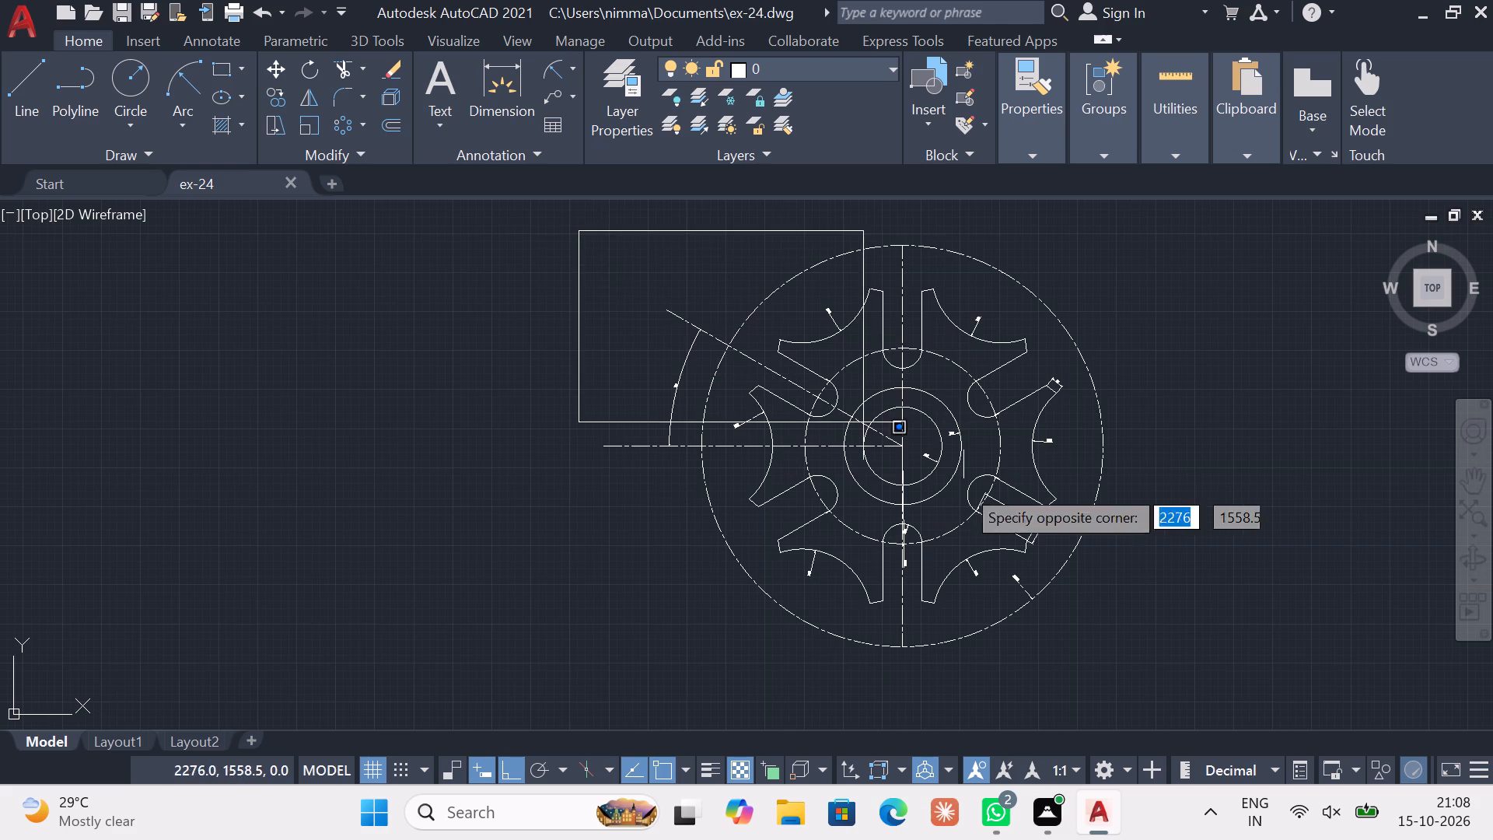
left_click(1173, 684)
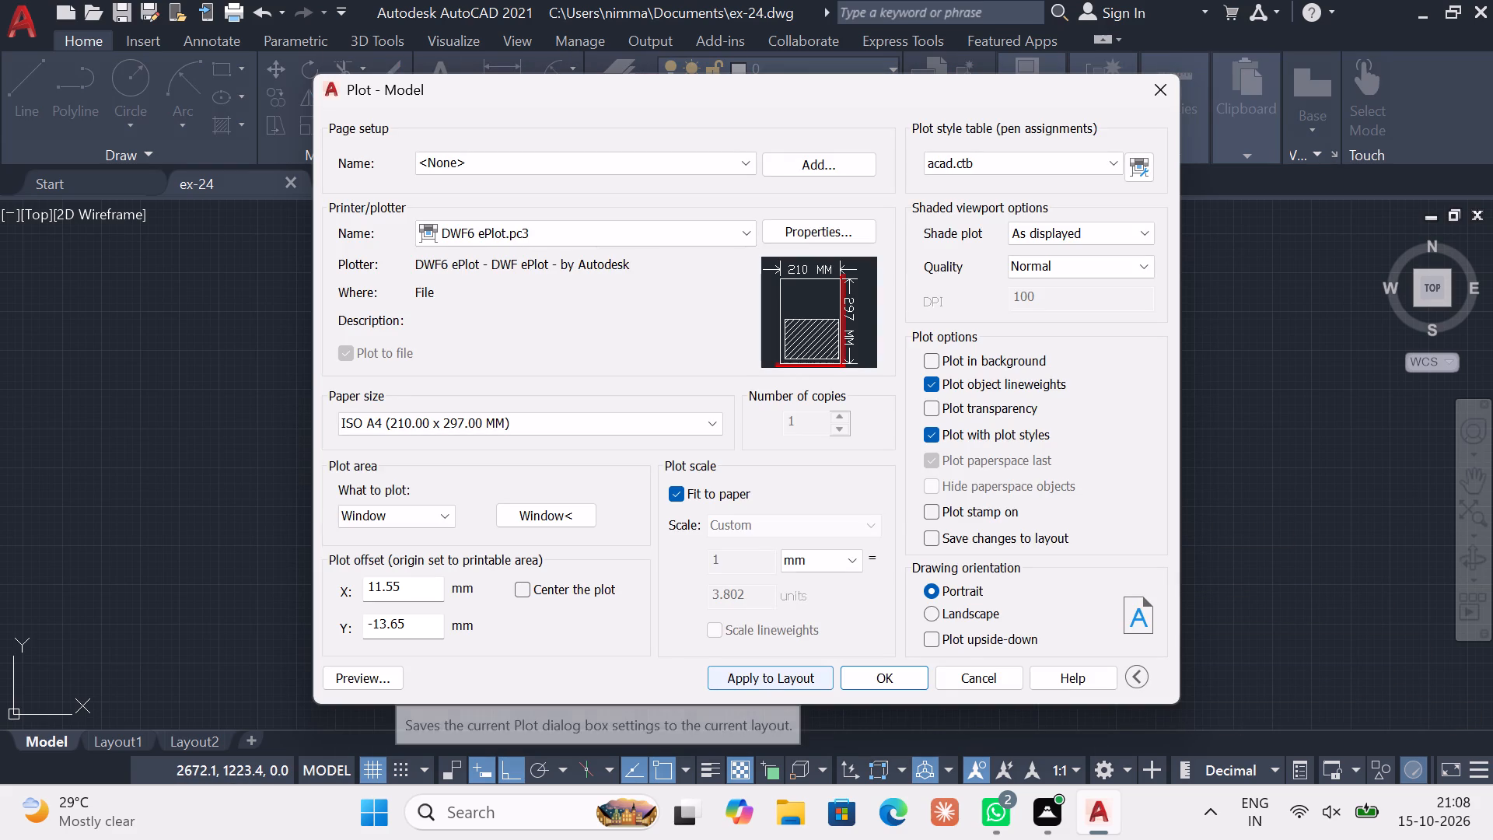
Preview the plot and output it to the Documents folder as ex-24-Model.dwf.
left_click(383, 679)
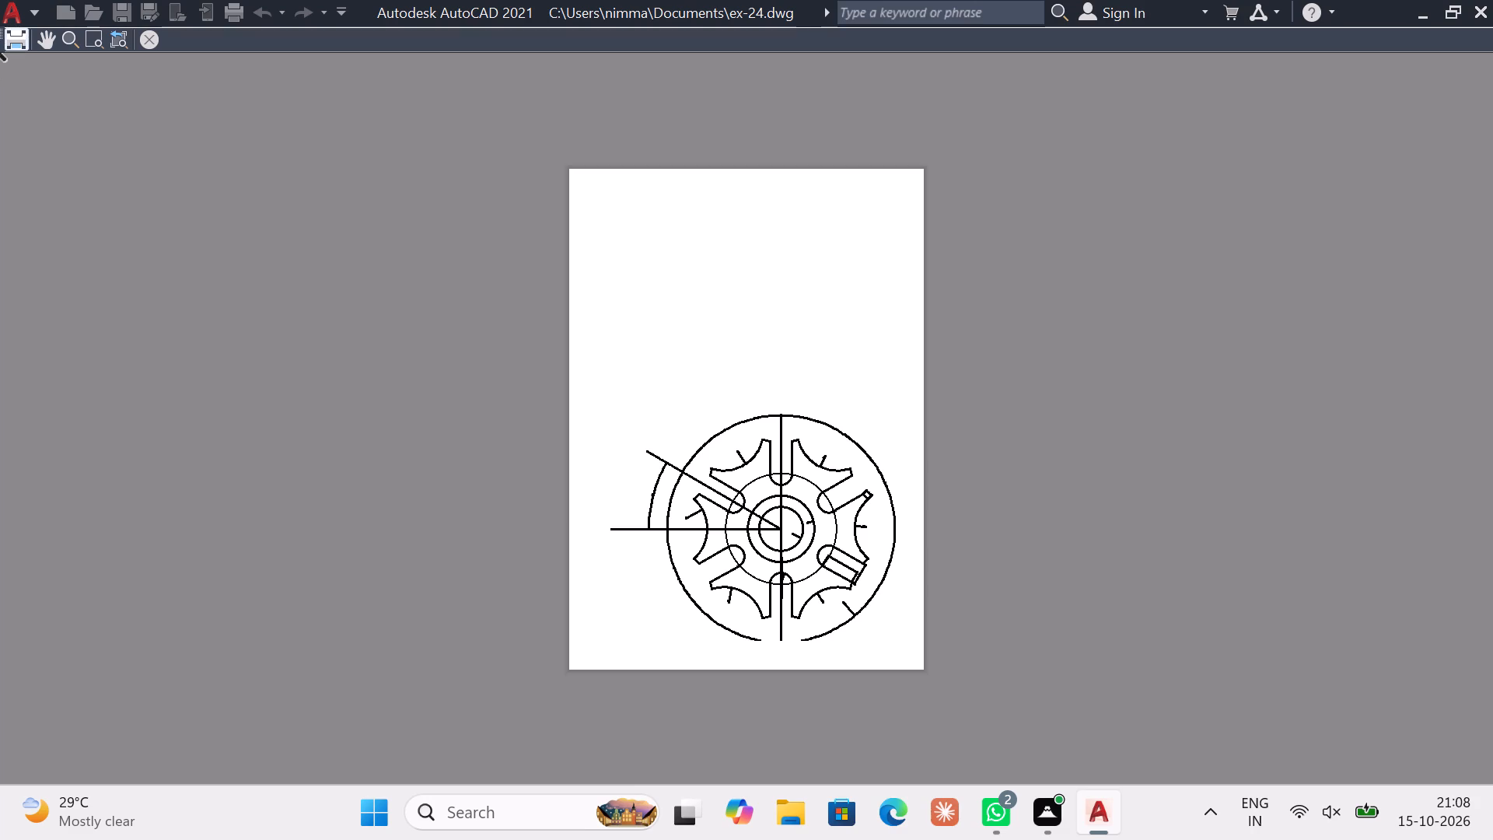
left_click(10, 37)
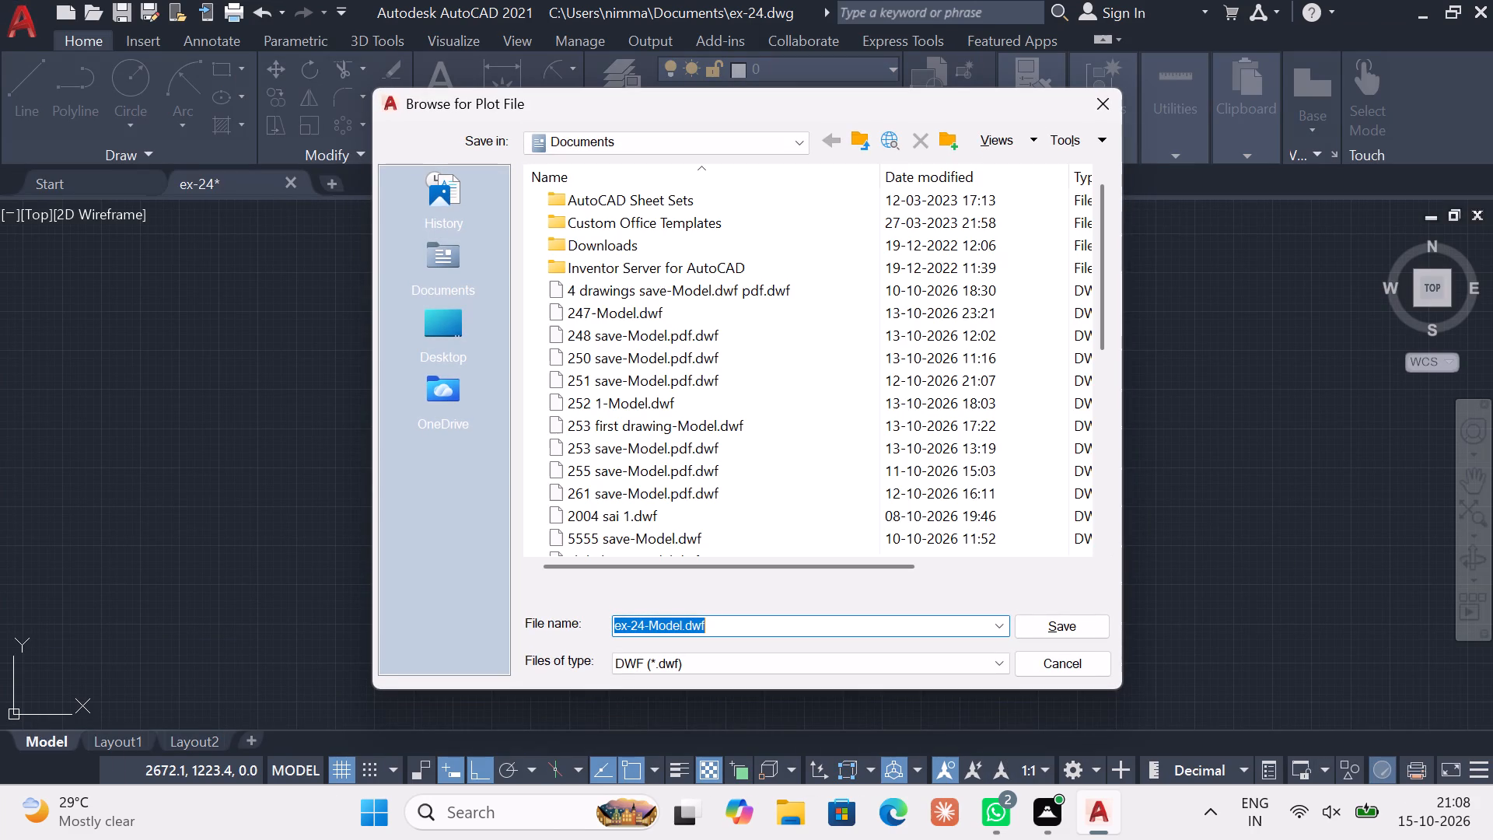
left_click(1074, 625)
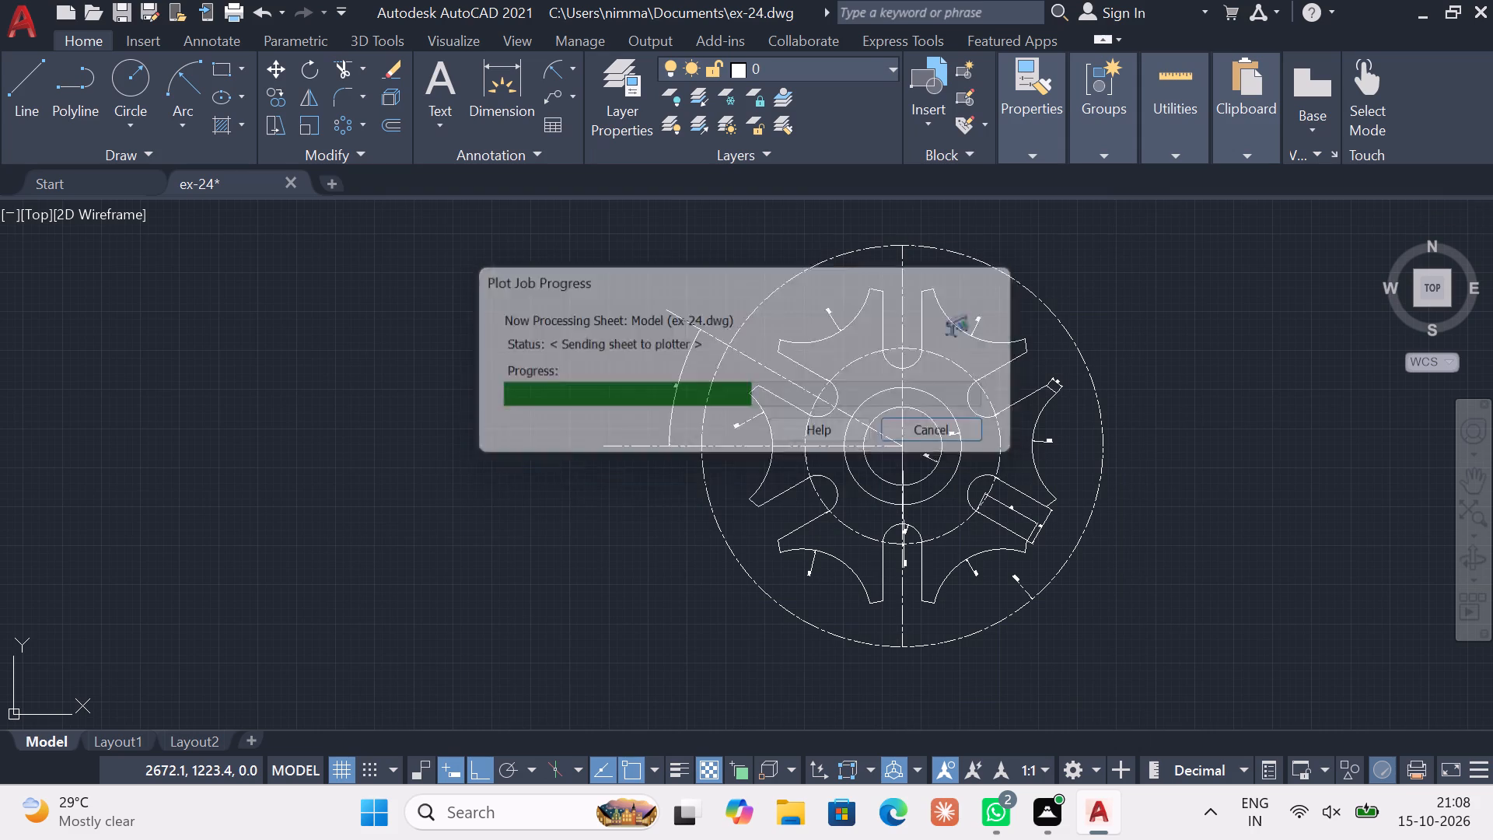
left_click(1462, 660)
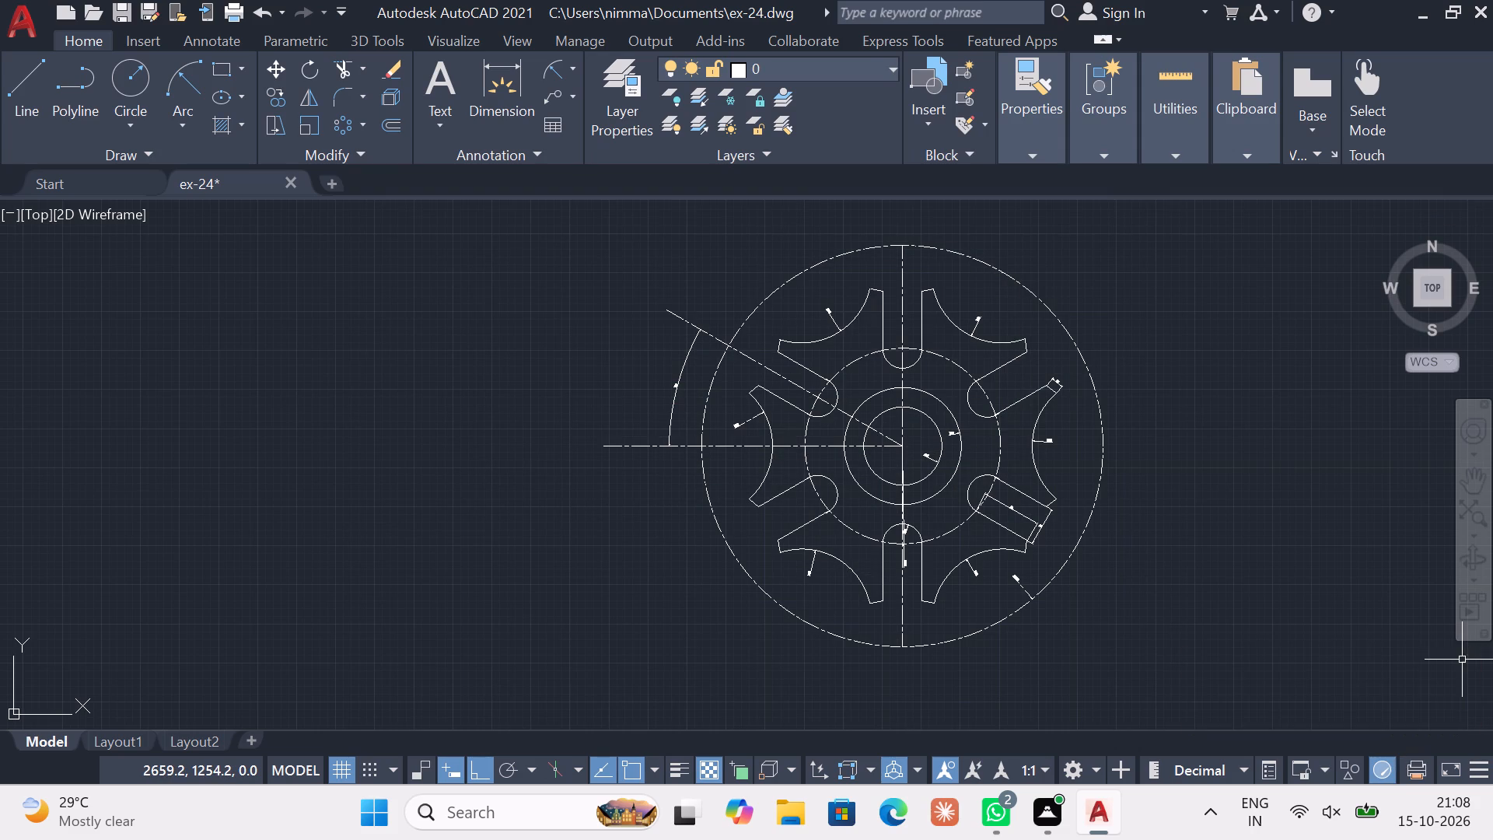